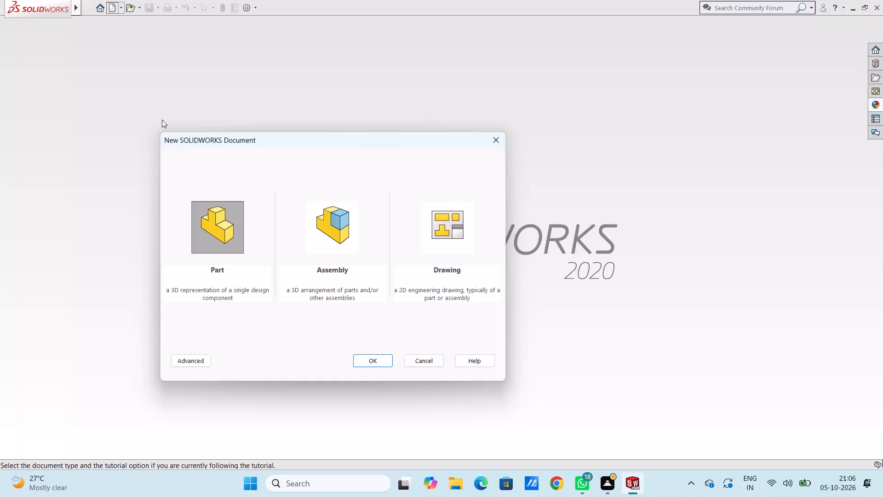
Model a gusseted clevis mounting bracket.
Create a new part document.
left_click(362, 362)
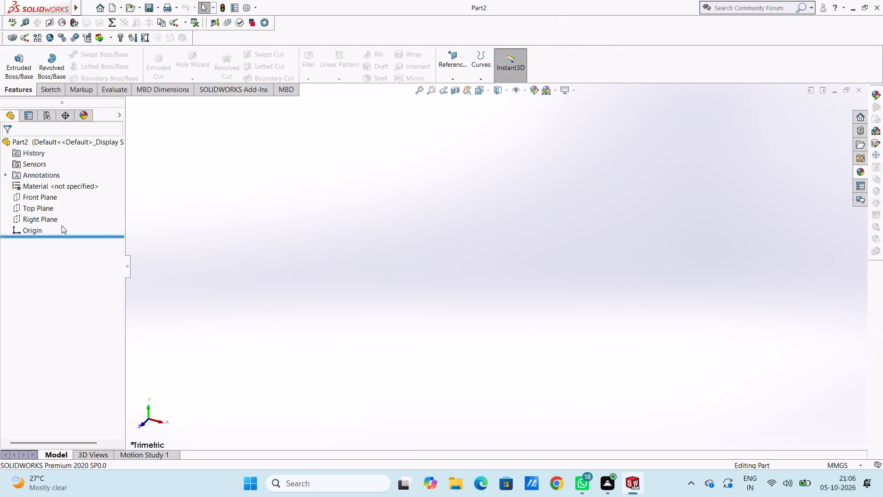
On the Right Plane, sketch two concentric circles centred on the origin with radii of about 33 mm and 15 mm.
left_click(36, 221)
left_click(46, 206)
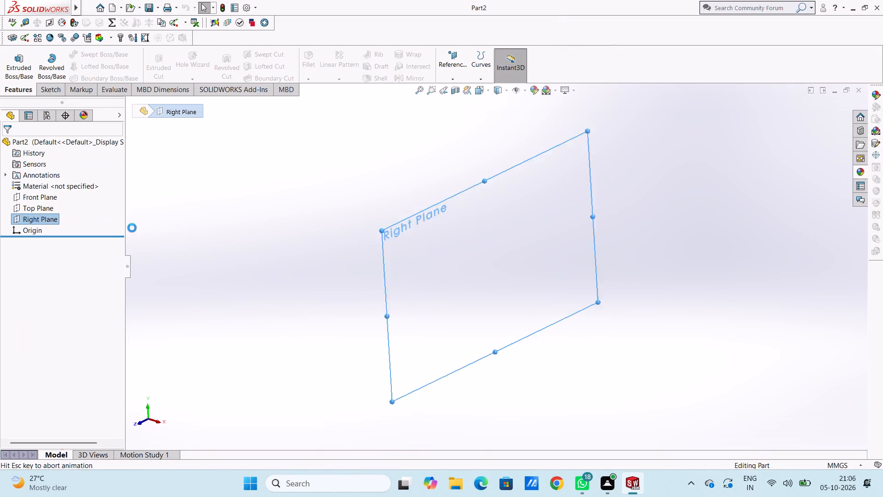
left_click(225, 261)
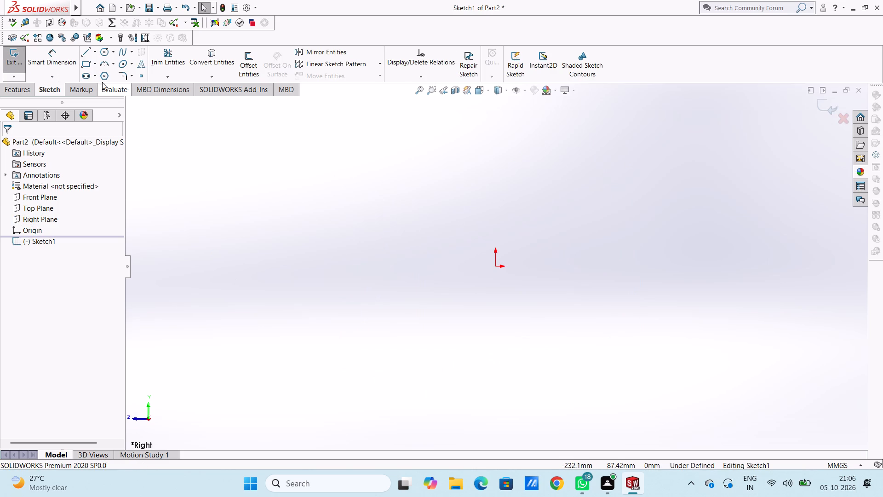
left_click(102, 52)
left_click(497, 266)
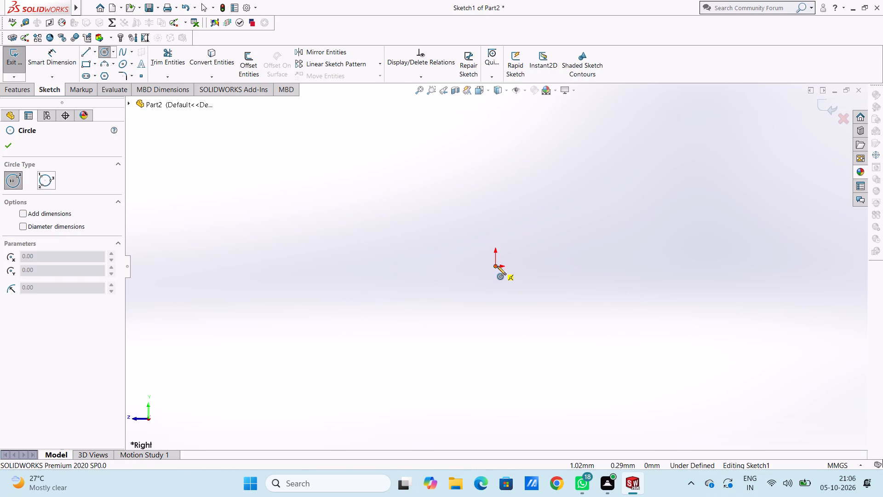
left_click(526, 309)
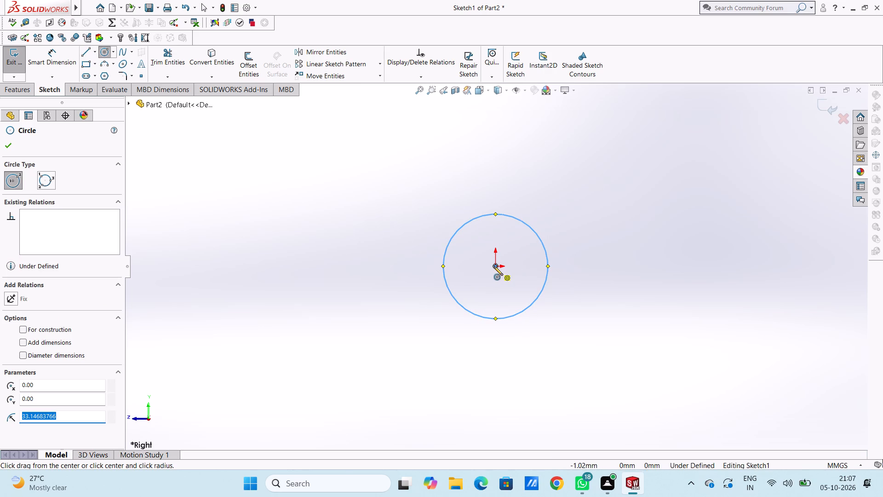
left_click(494, 266)
left_click(500, 289)
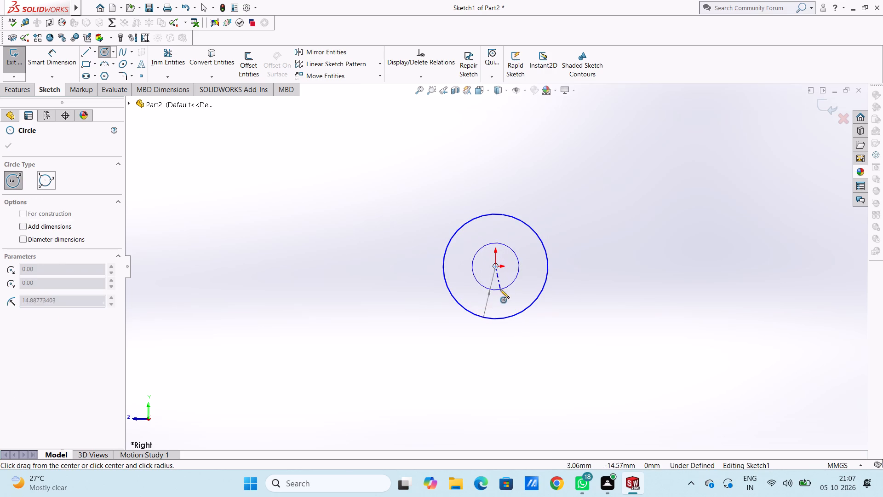
left_click(11, 144)
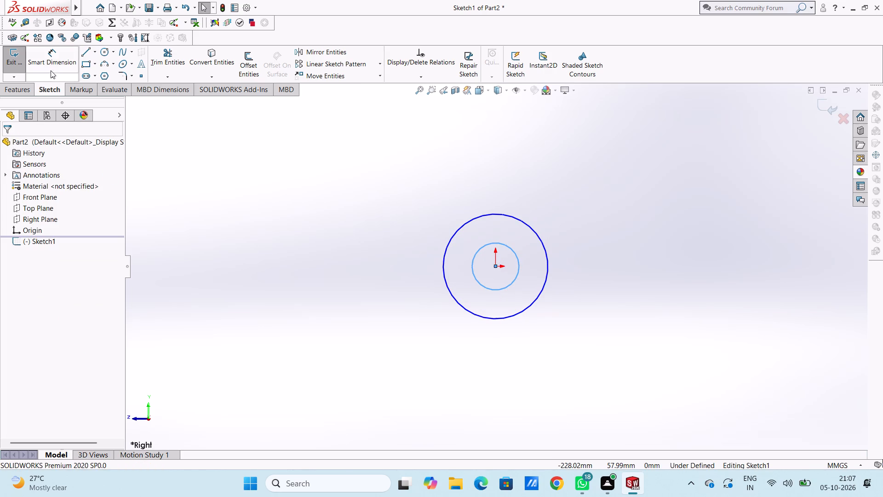
Dimension the inner circle's diameter as 36 mm and the outer circle's diameter as 60 mm.
left_click(52, 54)
left_click(480, 285)
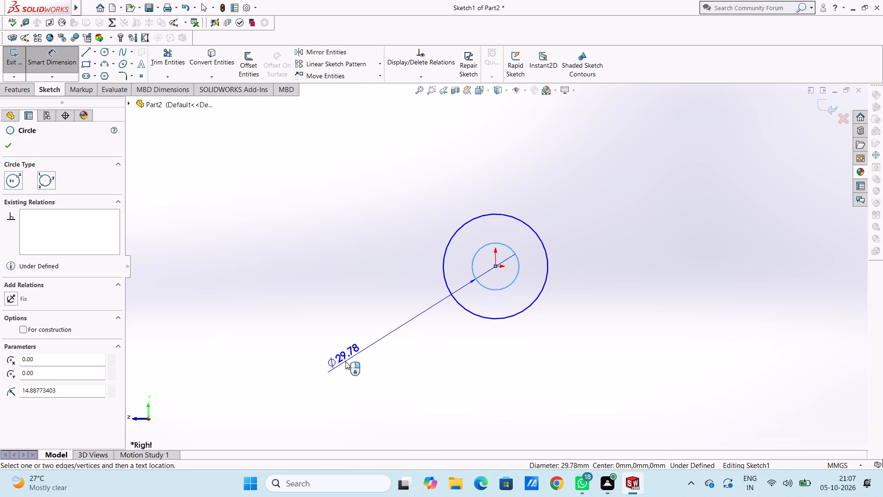
left_click(345, 361)
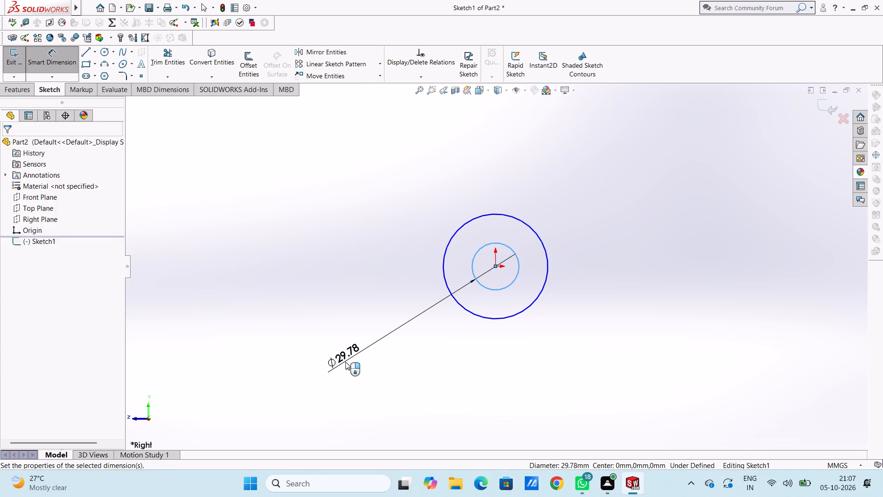
type("36")
key("Return")
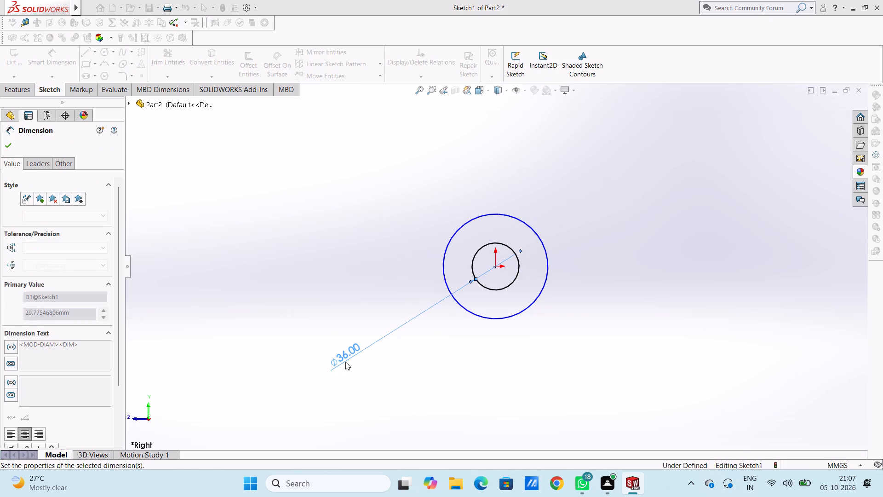
left_click(355, 299)
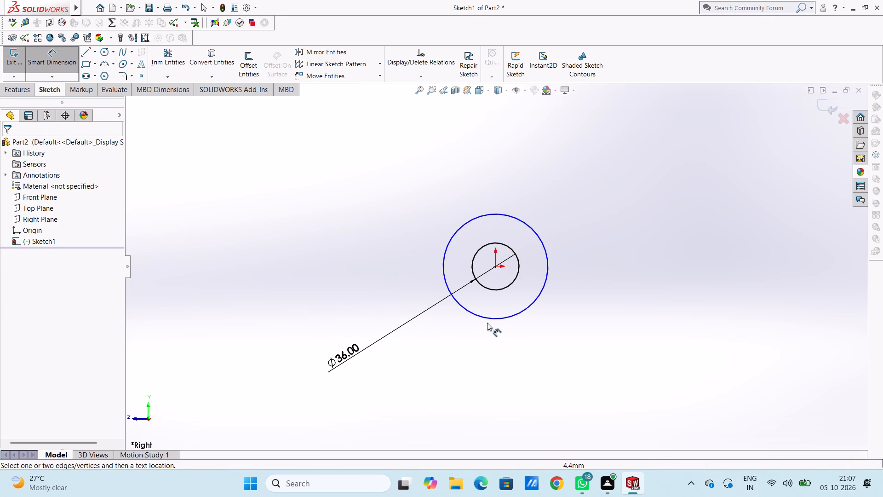
left_click(486, 320)
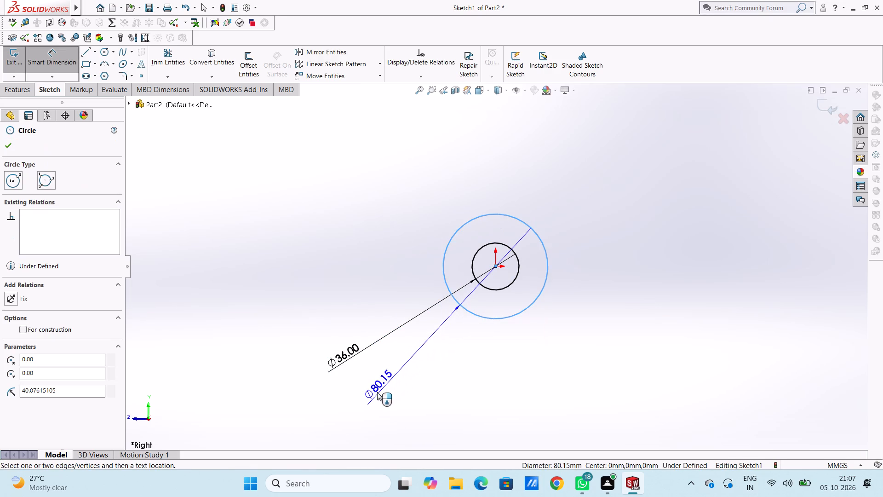
left_click(377, 393)
type("60")
key("Return")
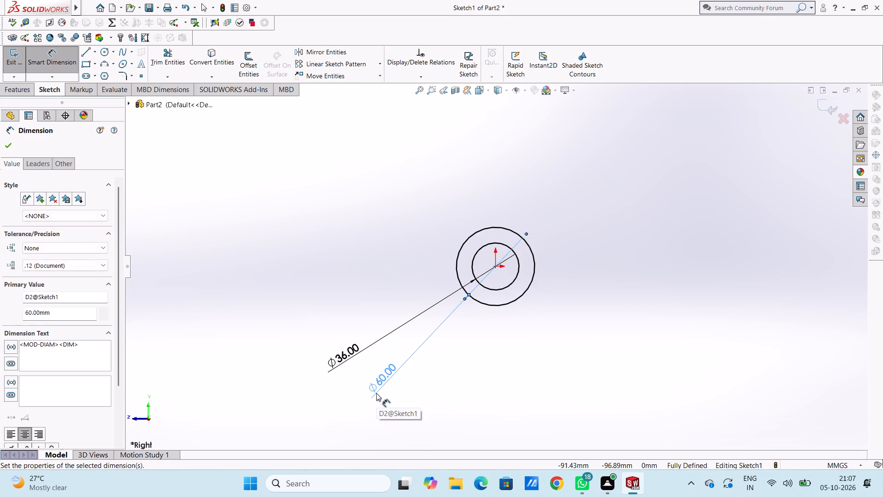
left_click(384, 290)
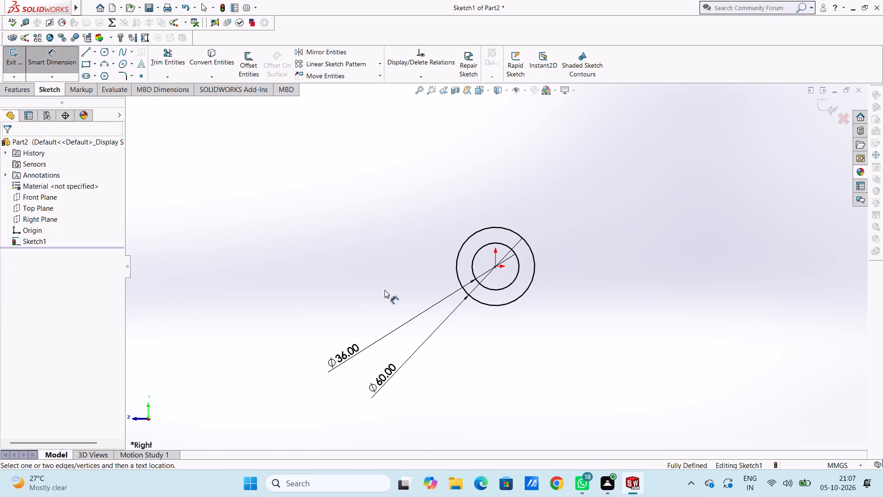
Extrude the ring profile as a blind boss to a depth of 24 mm.
middle_click_drag(384, 290, 400, 301)
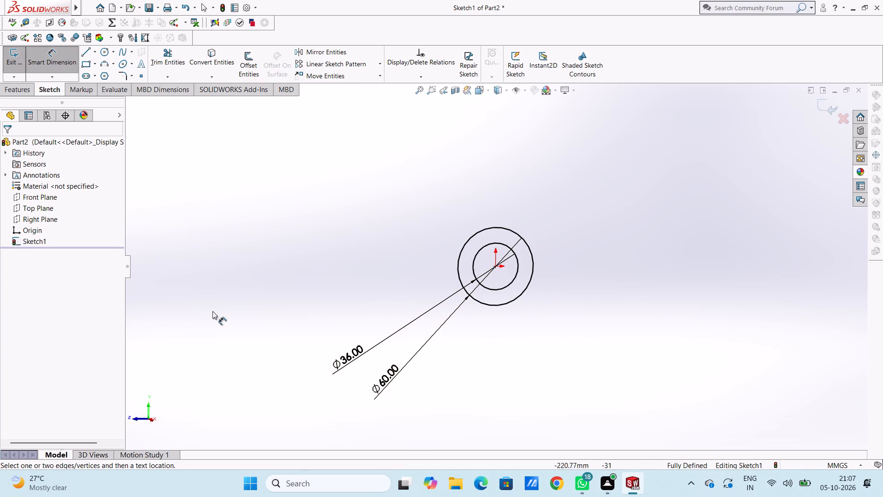
left_click(25, 88)
left_click(16, 63)
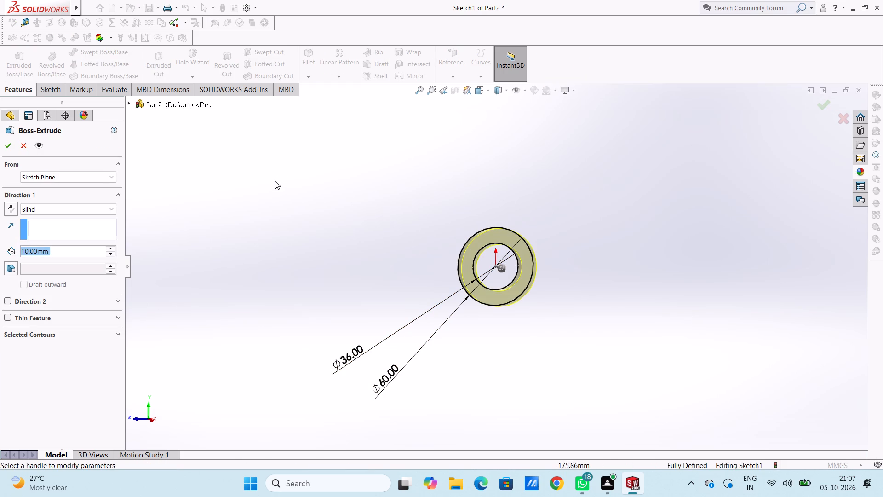
type("24")
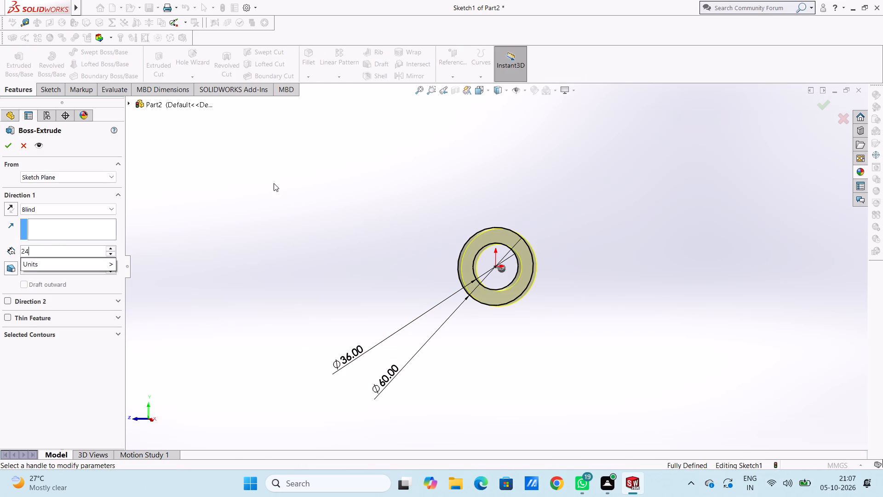
key("Return")
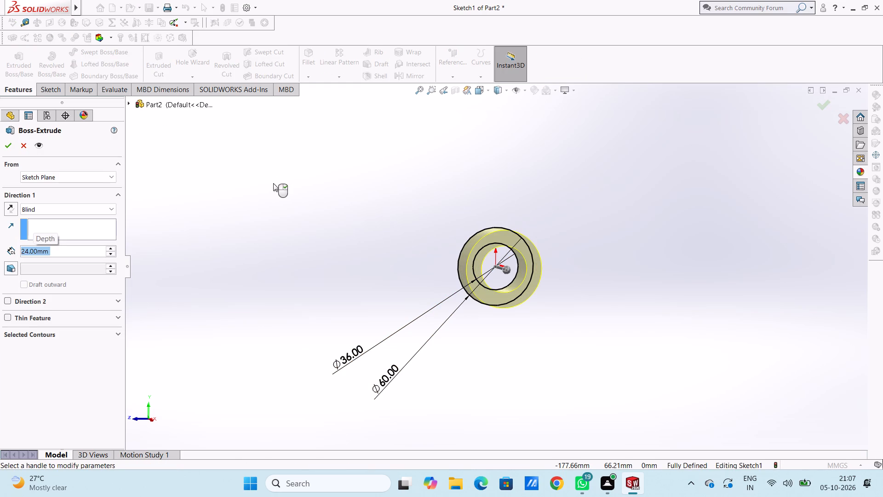
left_click(10, 147)
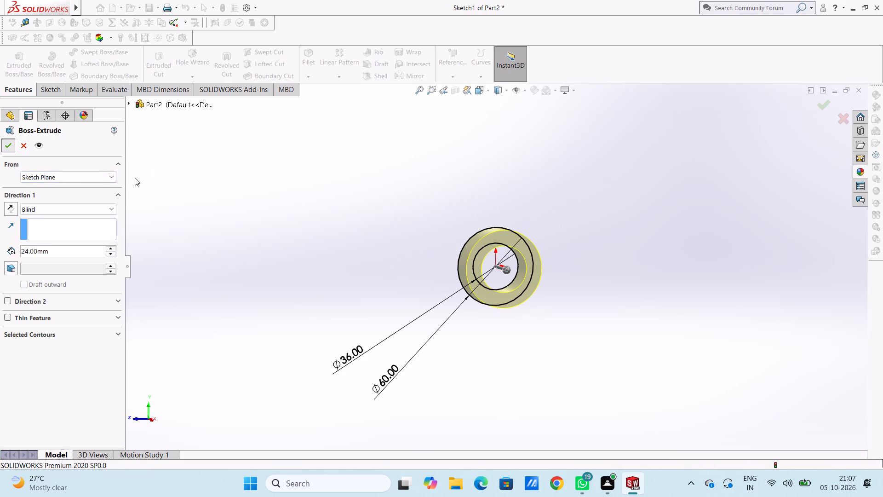
left_click(197, 191)
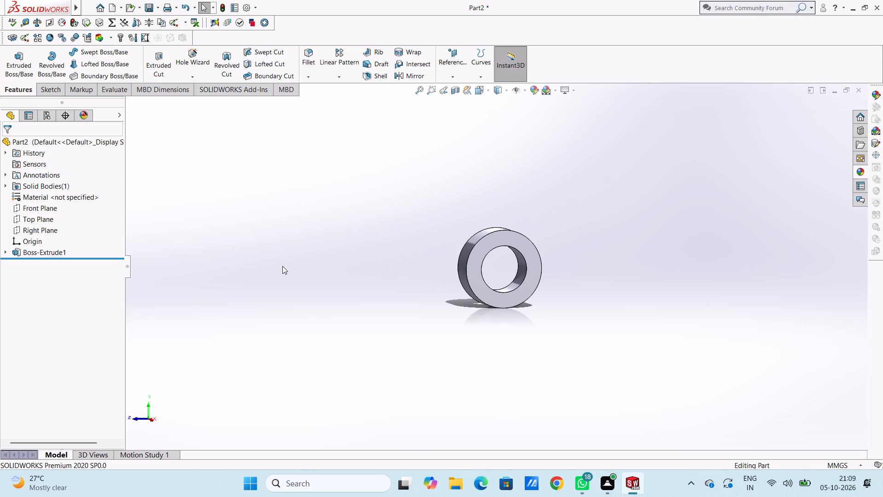
Create a reference plane offset 18 mm from the Right Plane, with the offset flipped away from the ring.
middle_click_drag(290, 237, 330, 272)
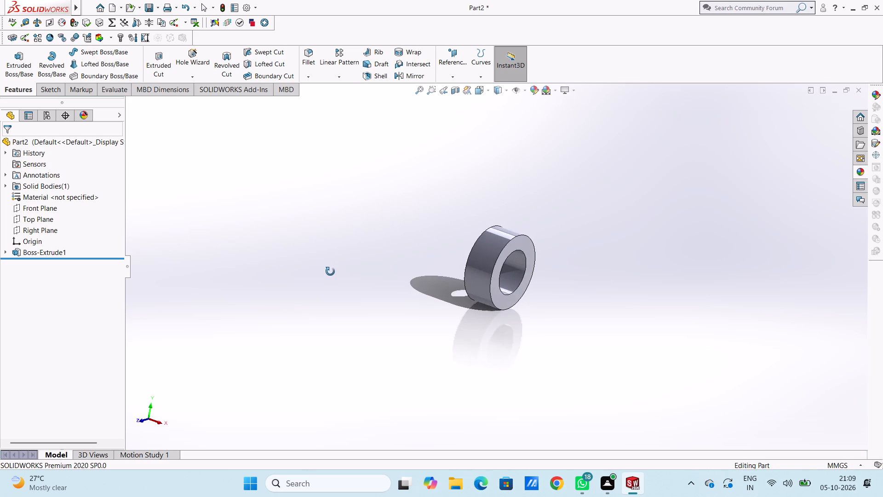
middle_click_drag(330, 272, 310, 268)
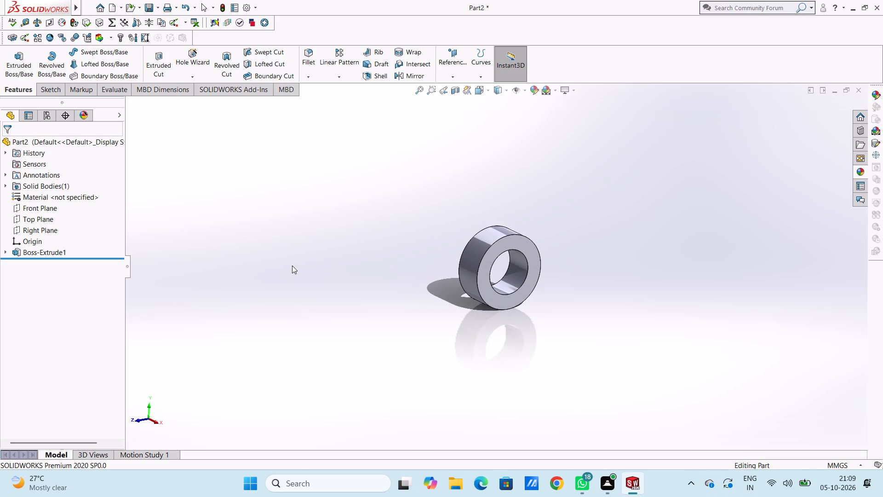
key("ctrl+5")
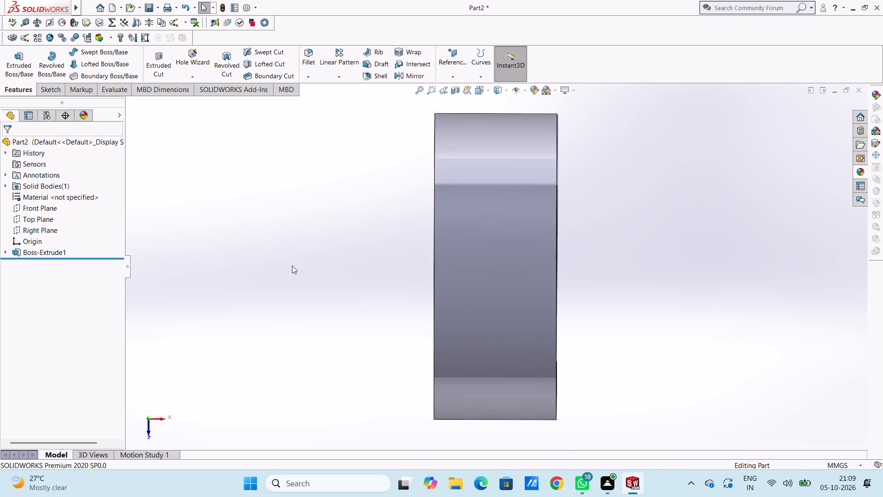
scroll(292, 266, "up", 4)
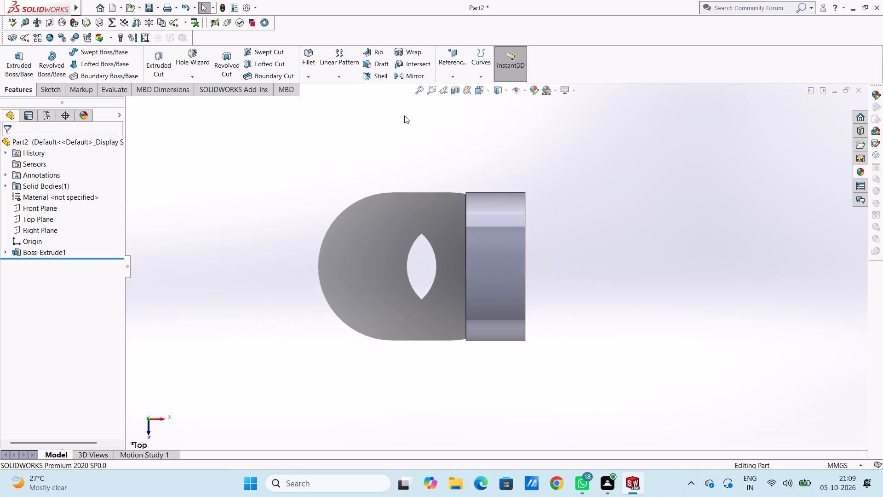
left_click(449, 57)
left_click(460, 85)
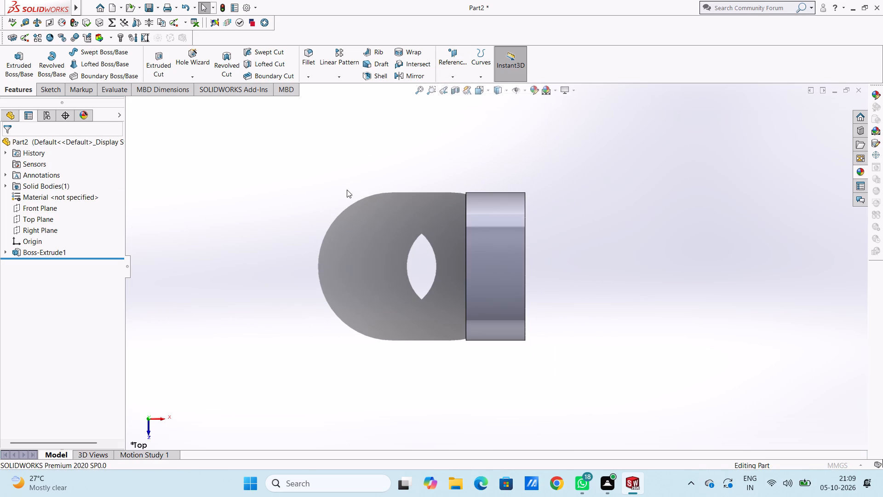
left_click(188, 104)
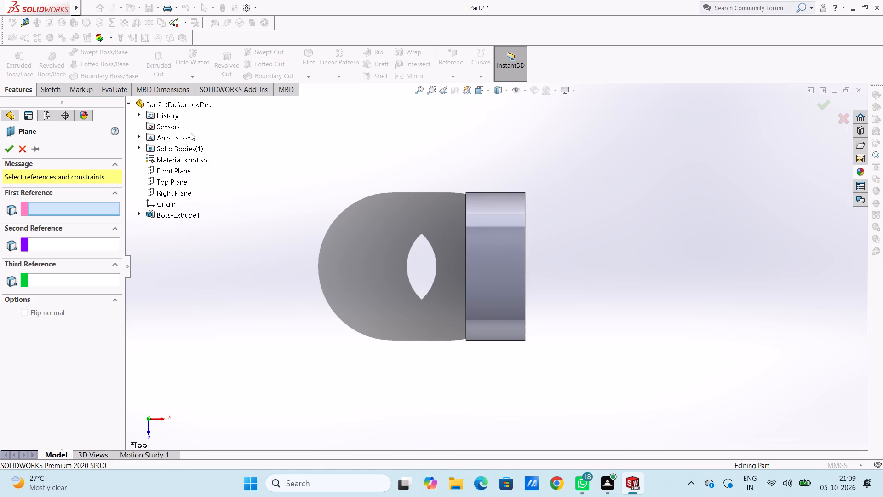
left_click(176, 190)
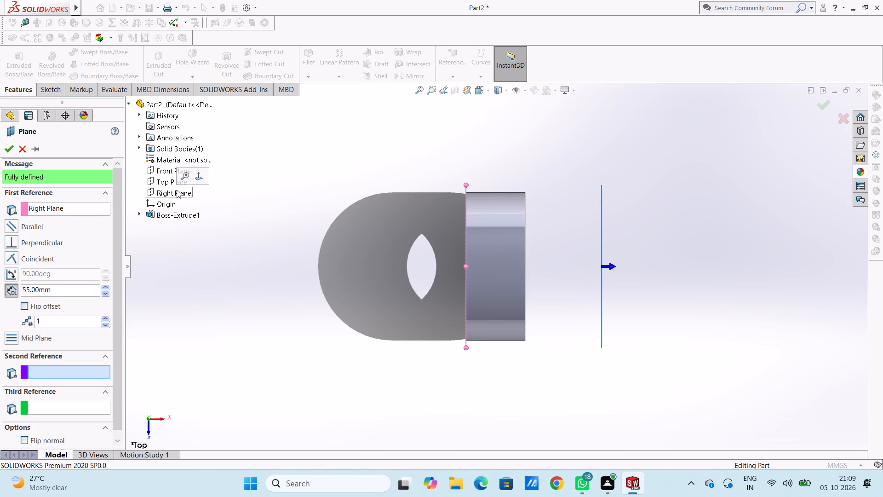
double_click(69, 293)
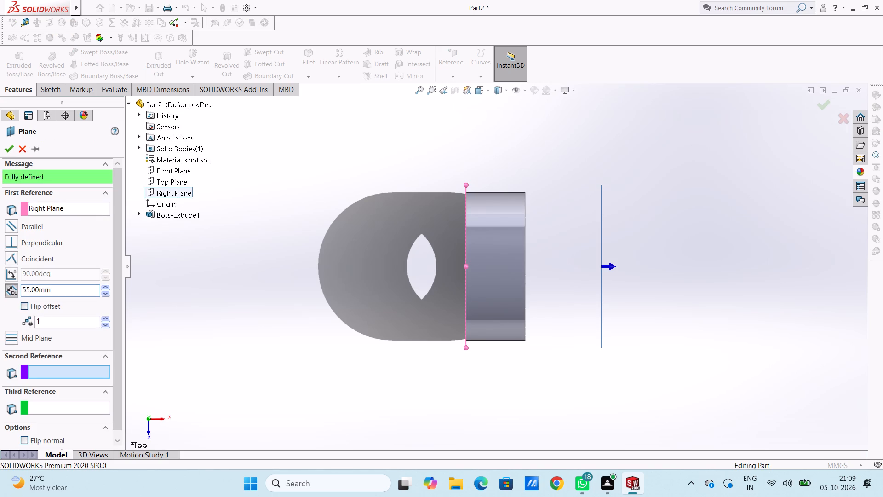
key("0")
key("Return")
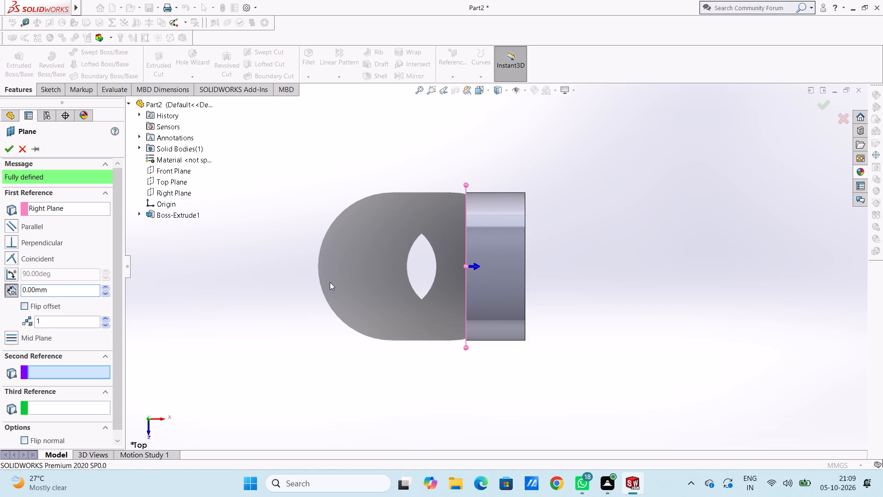
left_click(26, 302)
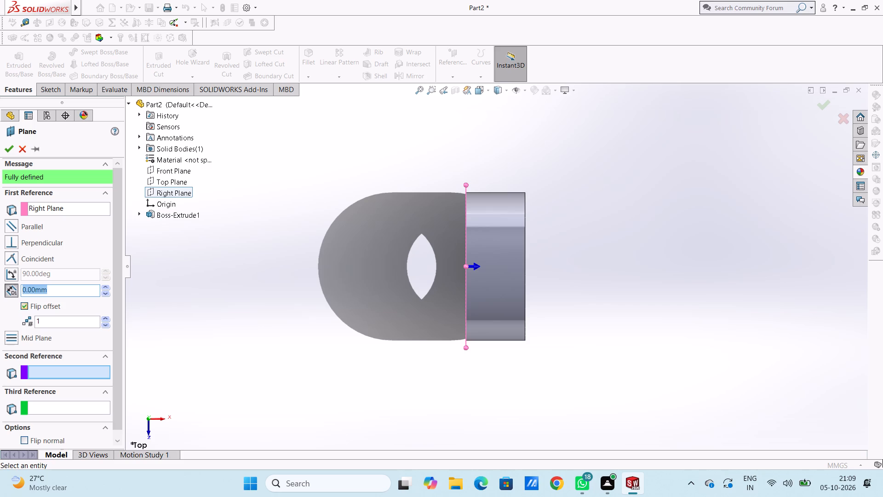
type("18")
key("Return")
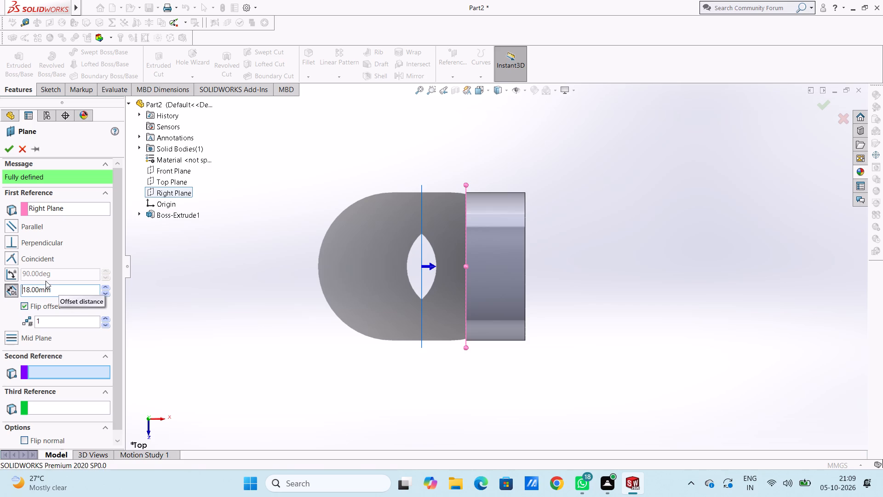
left_click(10, 151)
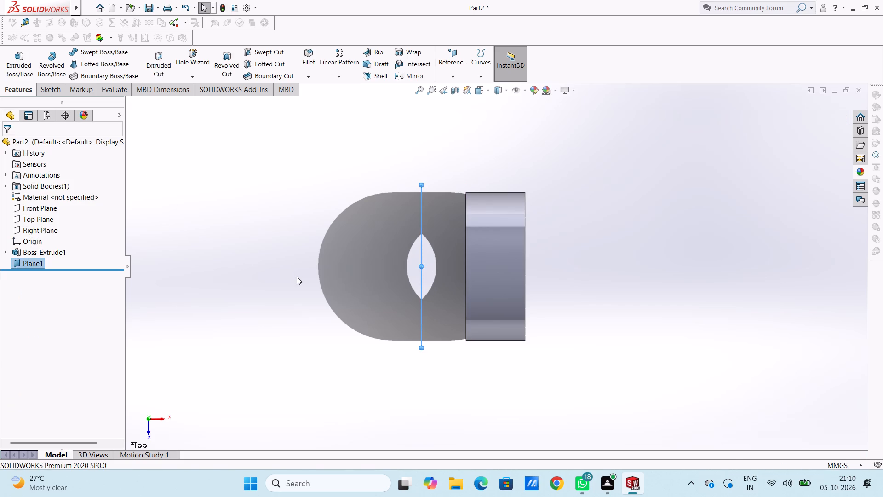
left_click(297, 277)
On the 18 mm offset plane, sketch two concentric circles centred on the origin with radii of 18 mm and 30 mm, matching the ring's edges.
key("ctrl+3")
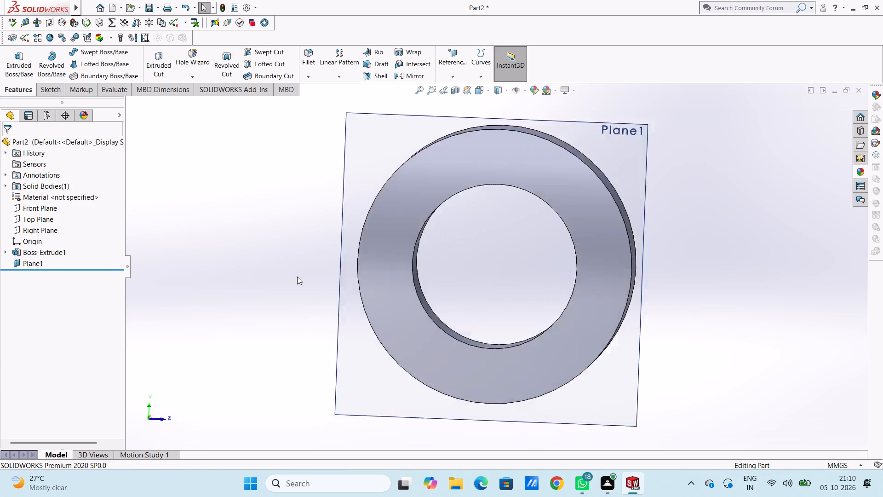
left_click(369, 141)
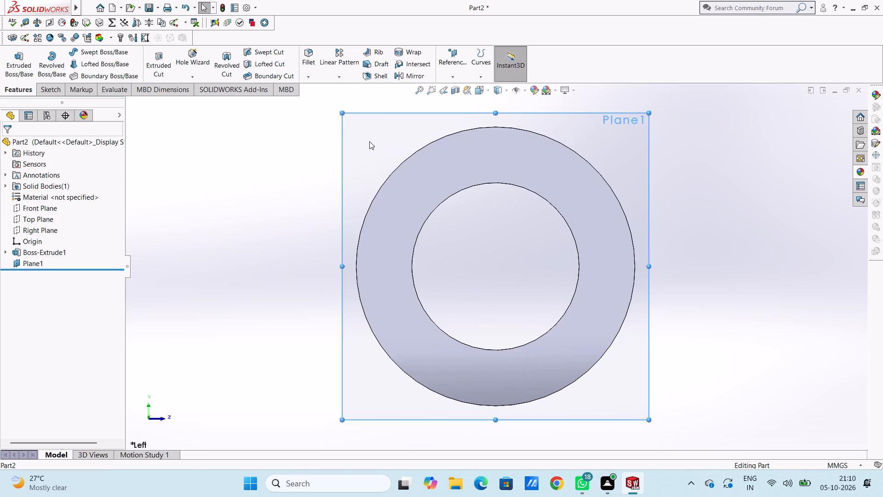
left_click(406, 118)
left_click(291, 205)
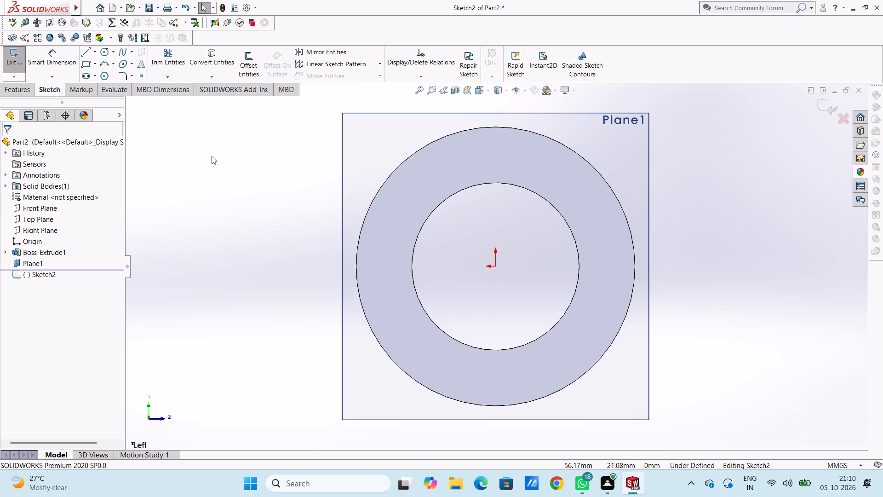
left_click(103, 53)
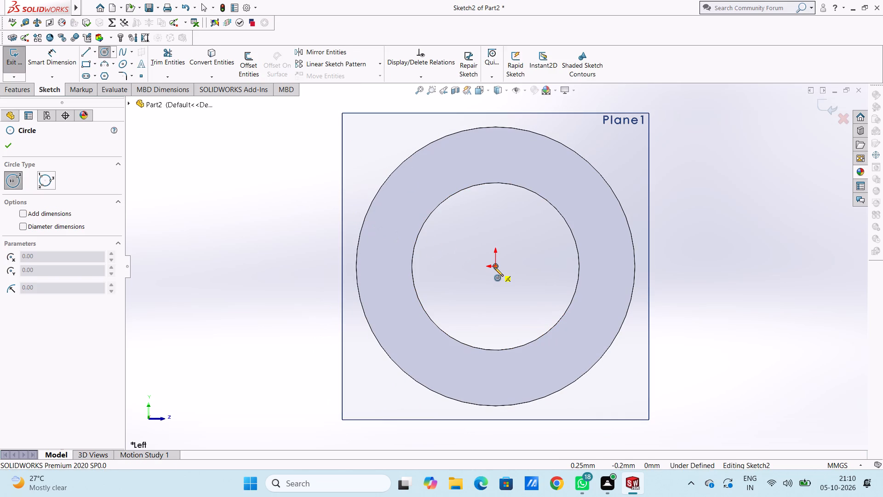
left_click(494, 267)
left_click(550, 202)
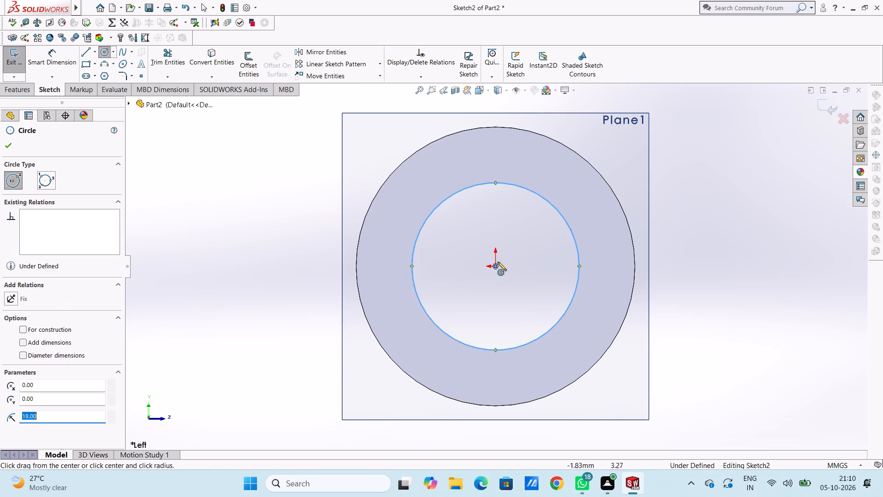
left_click(495, 265)
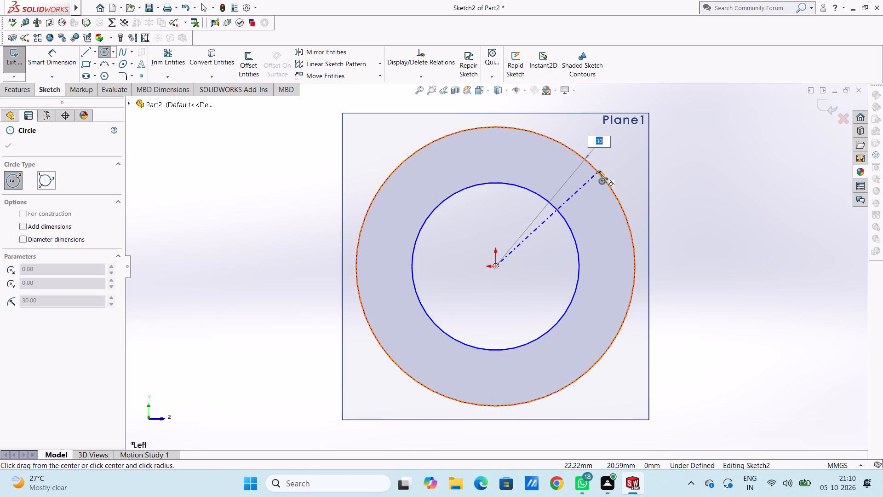
left_click(599, 171)
left_click(4, 144)
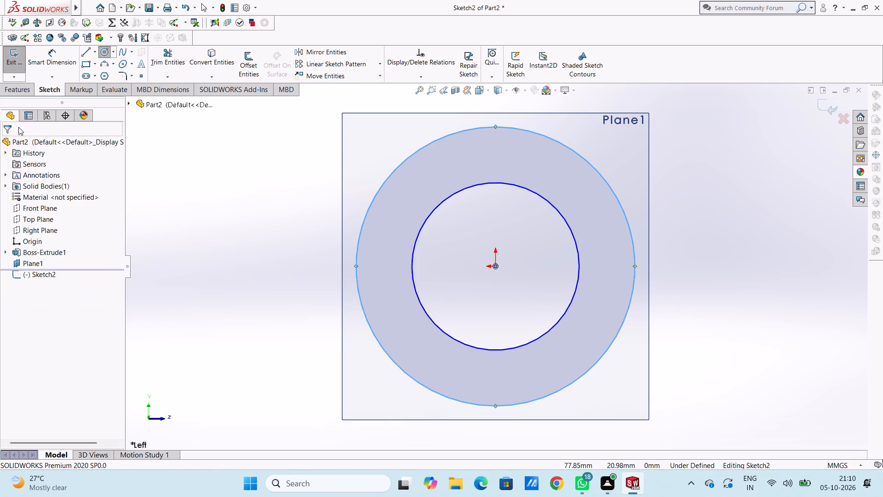
Dimension the outer circle's diameter as 60 mm and the inner circle's diameter as 36 mm.
left_click(44, 57)
scroll(432, 191, "up", 4)
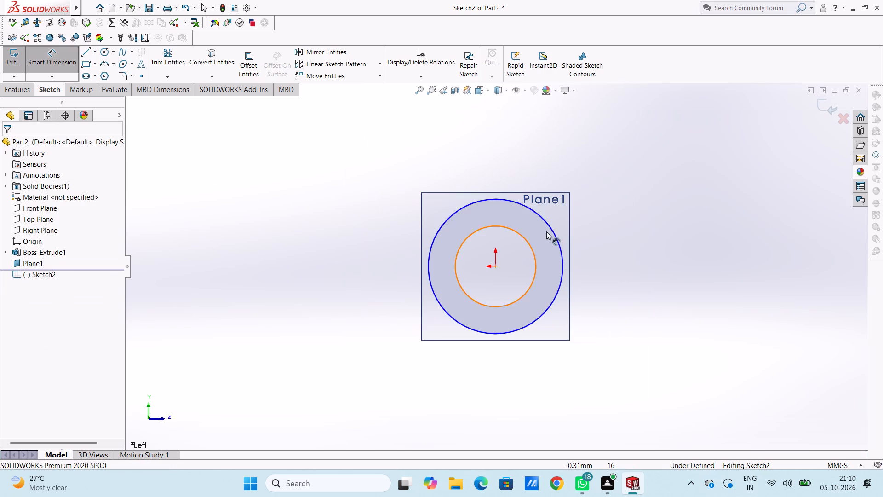
left_click(552, 233)
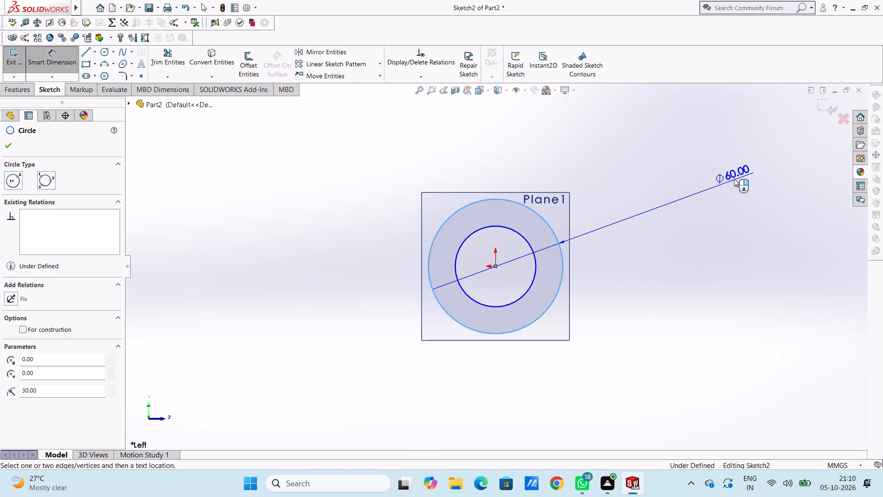
left_click(734, 179)
left_click(694, 164)
left_click(677, 167)
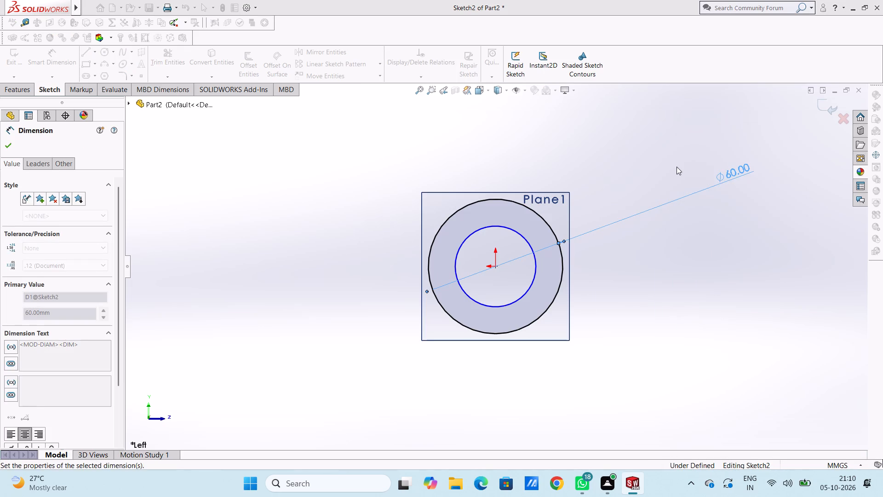
left_click(528, 288)
left_click(648, 383)
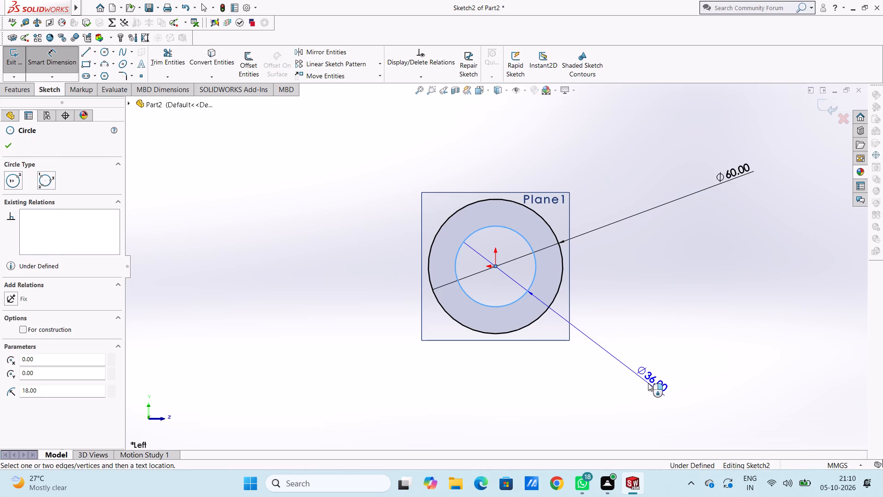
left_click(607, 367)
left_click(634, 306)
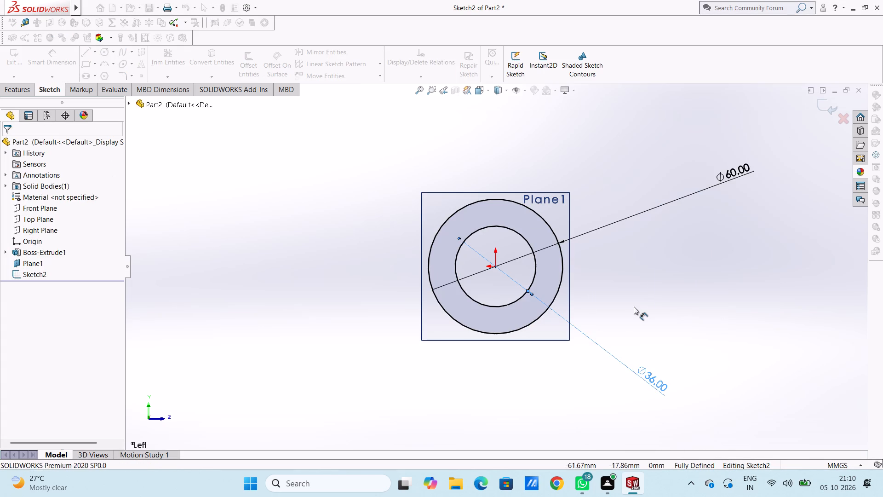
Extrude the new ring profile as a blind boss 24 mm deep, with the direction reversed away from the first ring.
middle_click_drag(665, 277, 617, 319)
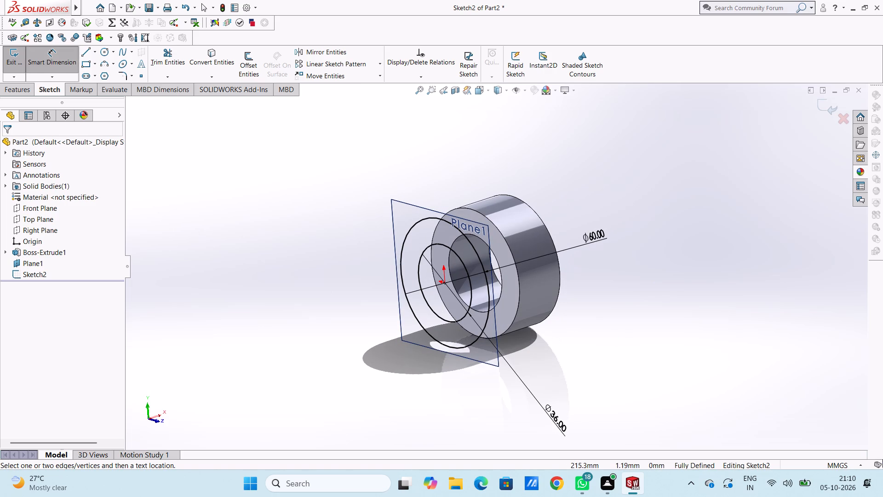
left_click(62, 65)
left_click(28, 90)
left_click(16, 63)
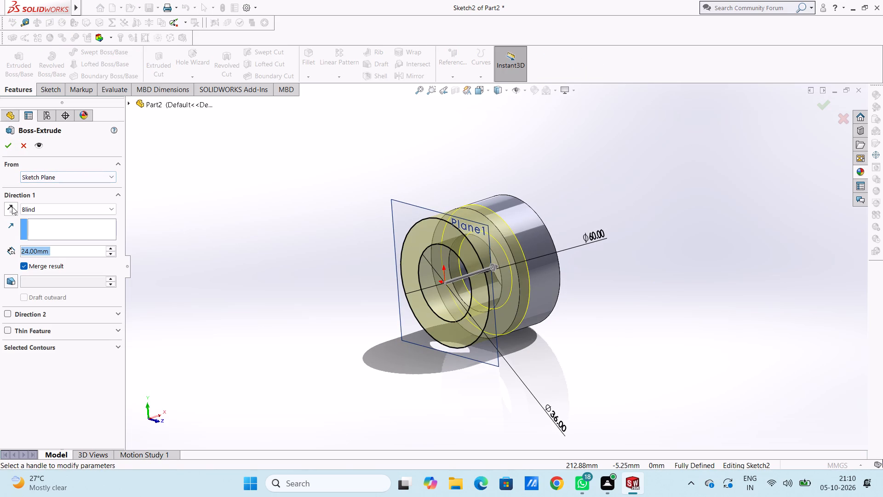
left_click(12, 207)
left_click(10, 146)
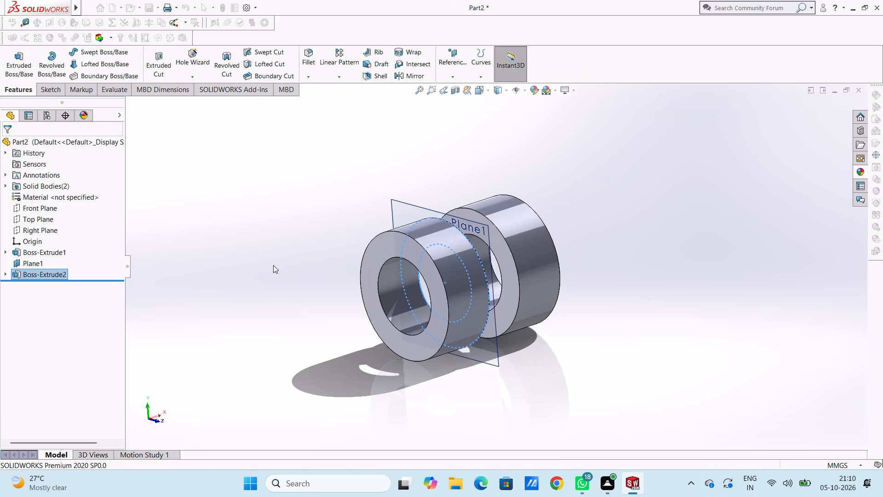
left_click(281, 277)
Hide the offset reference plane Plane1.
left_click(45, 262)
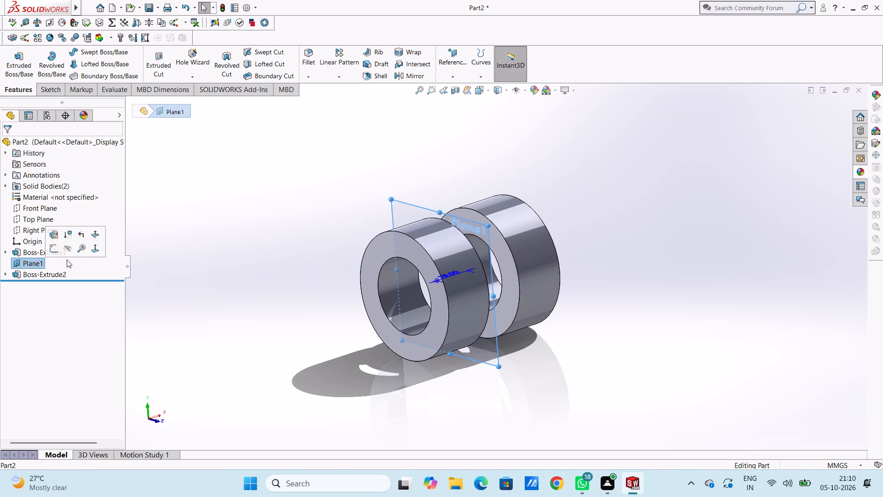
left_click(69, 251)
left_click(190, 300)
Examine the two separate rings and the gap between them from several angles.
middle_click_drag(307, 292, 268, 252)
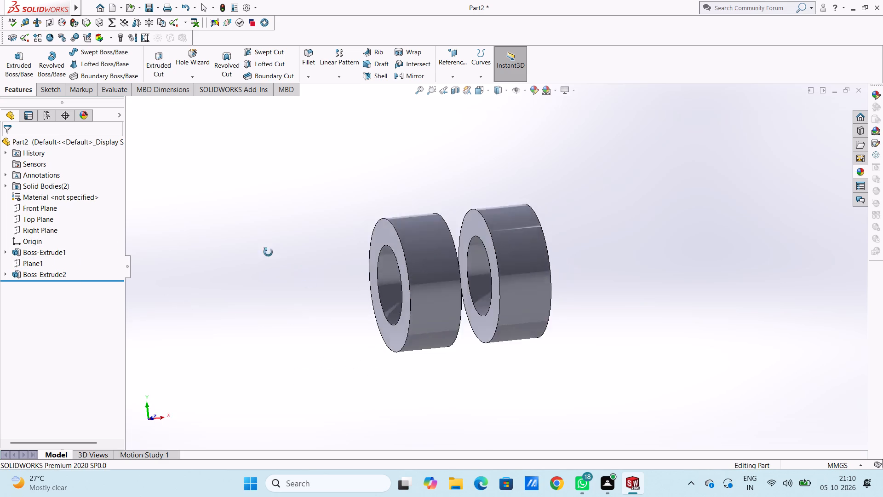
middle_click_drag(268, 252, 231, 287)
middle_click_drag(268, 325, 247, 463)
middle_click_drag(264, 348, 282, 365)
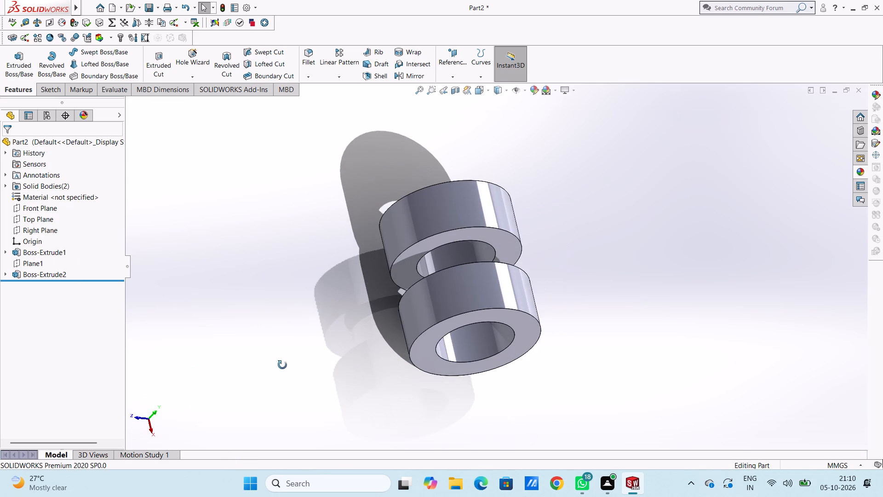
middle_click_drag(282, 365, 293, 382)
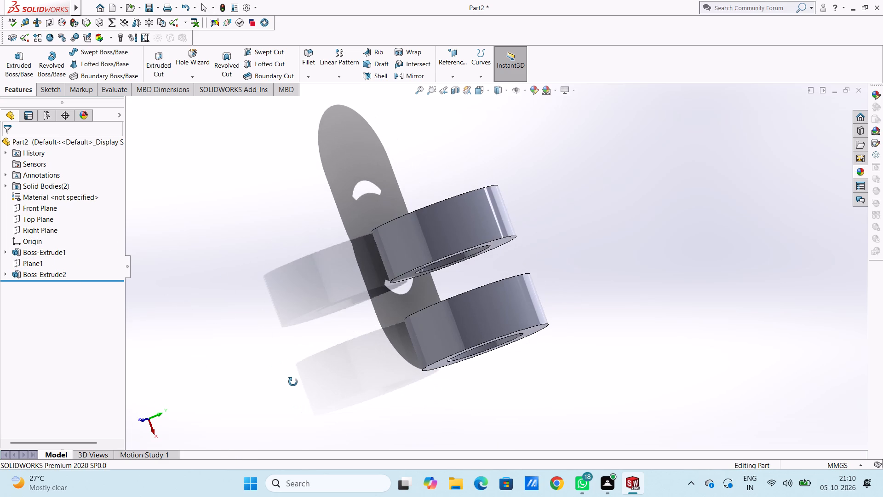
middle_click_drag(293, 382, 290, 382)
middle_click(290, 382)
middle_click(290, 382)
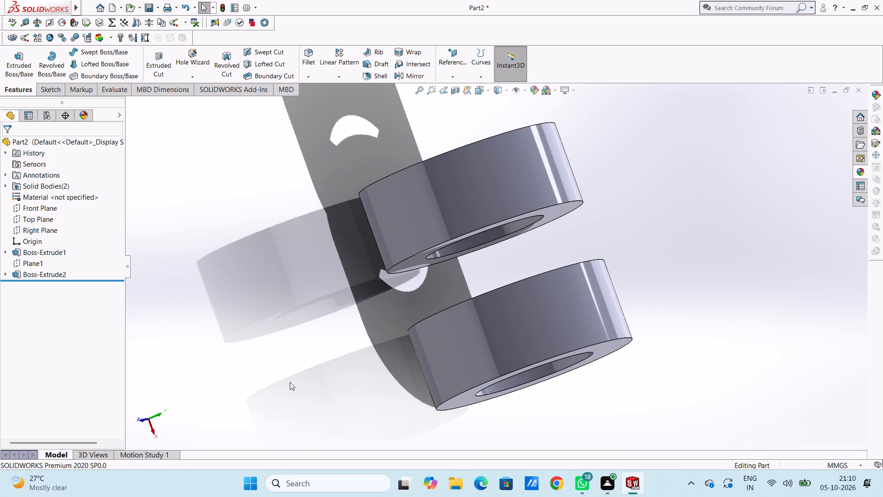
scroll(290, 382, "up", 4)
middle_click_drag(648, 271, 628, 234)
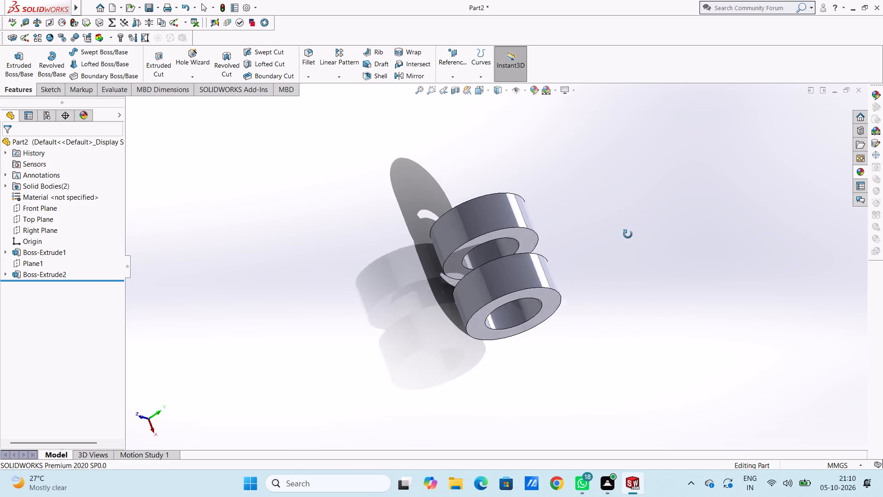
middle_click_drag(628, 234, 633, 235)
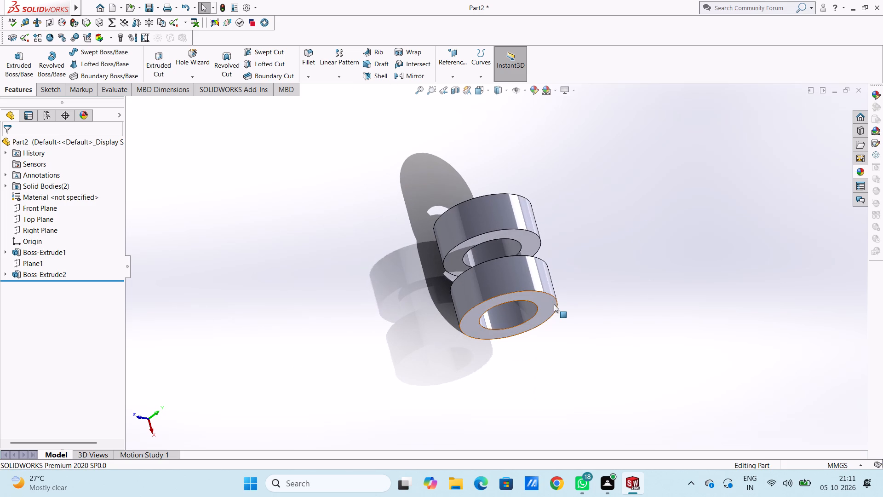
Start a new sketch on the first ring's outer end face, the one facing away from the second ring.
key("ctrl+4")
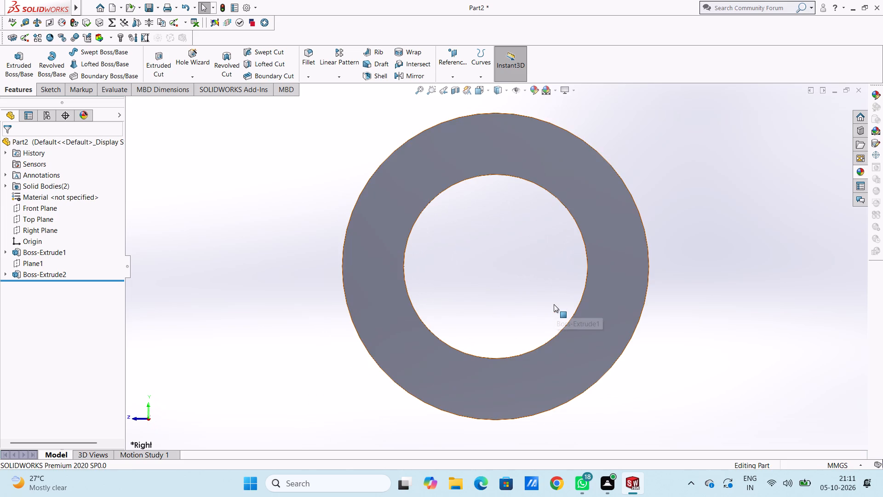
scroll(554, 304, "up", 8)
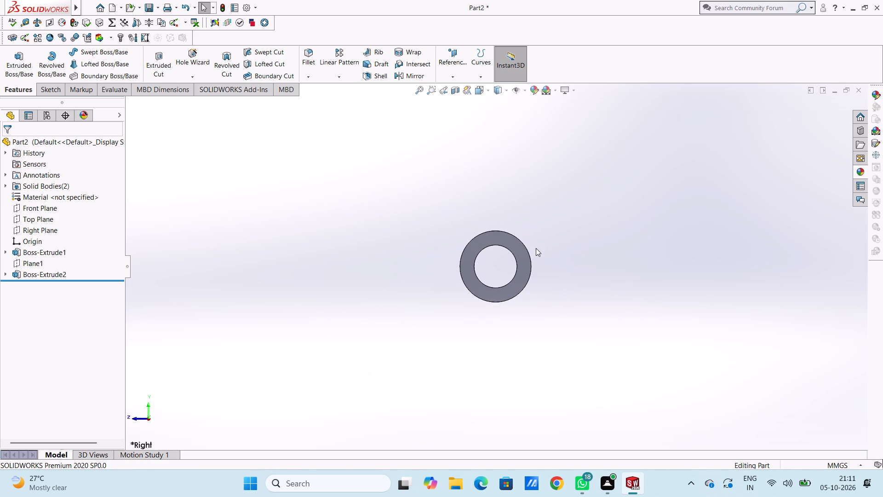
left_click(520, 251)
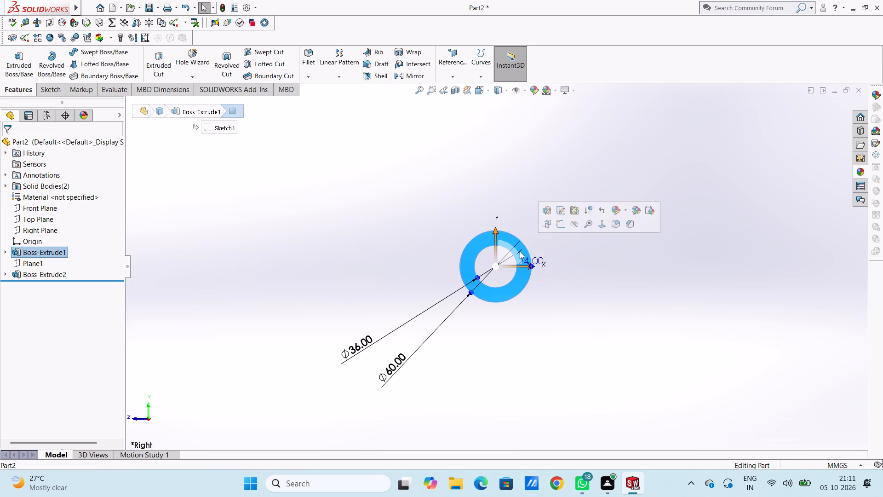
left_click(559, 226)
left_click(544, 206)
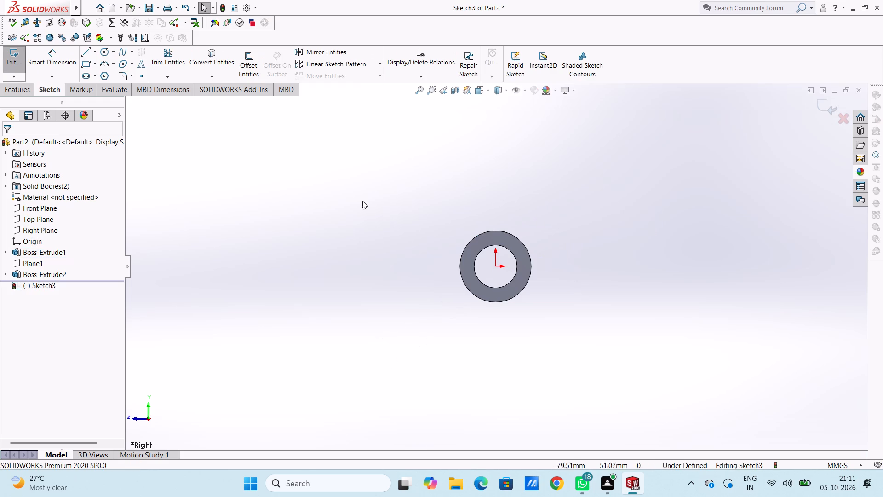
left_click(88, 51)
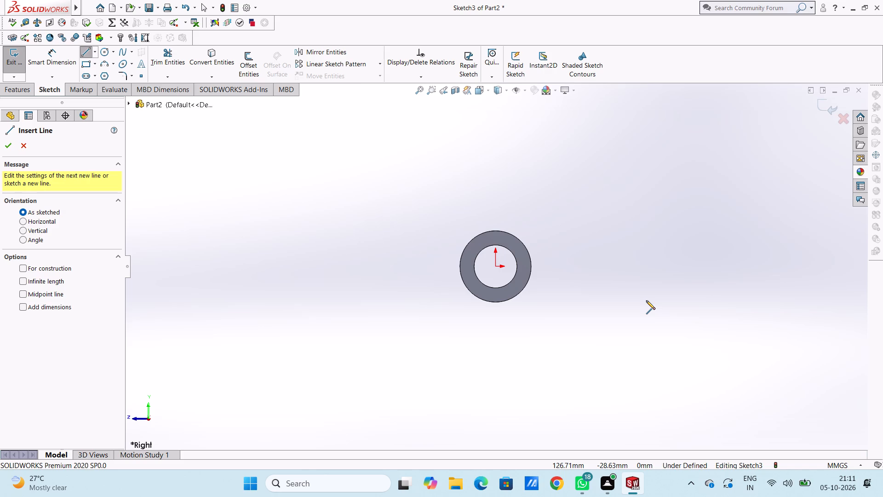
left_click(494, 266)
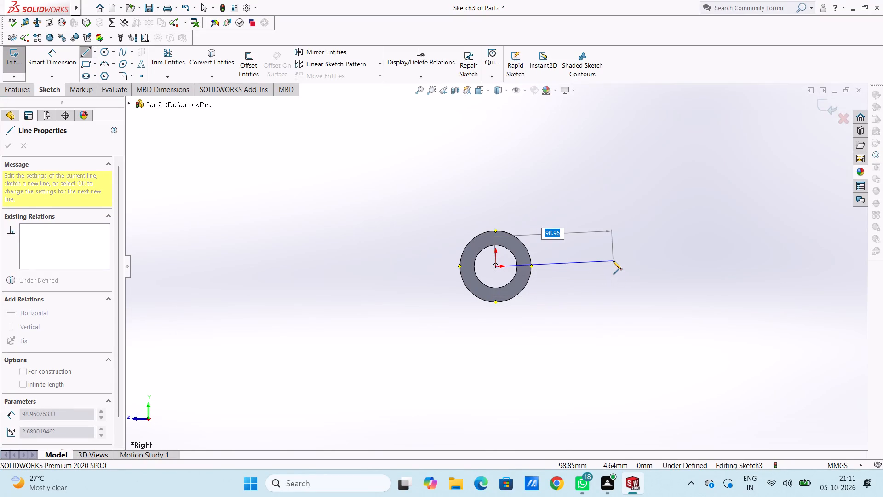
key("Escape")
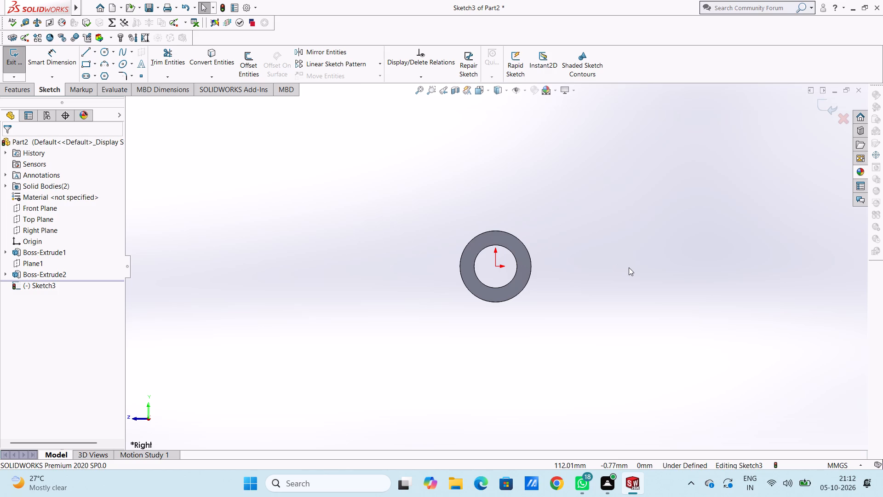
Examine the two rings from several angles and in the front, right and top views to judge where the new geometry belongs.
scroll(629, 267, "up", 2)
middle_click_drag(620, 257, 699, 341)
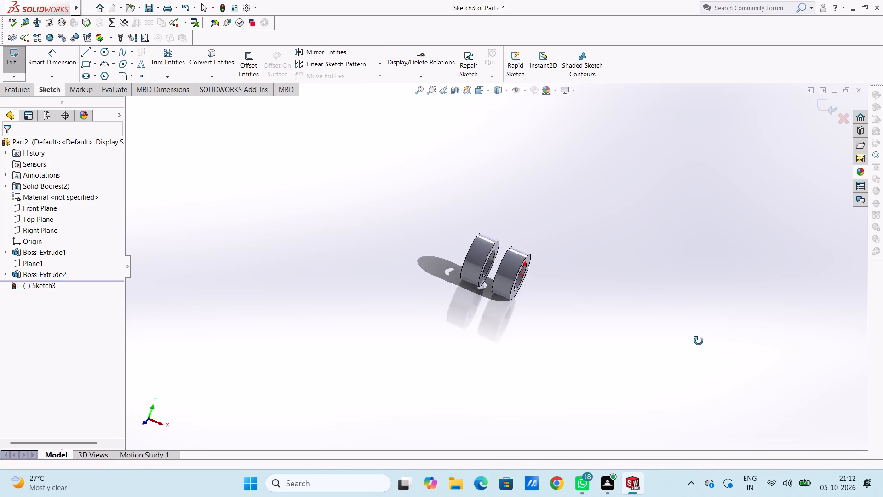
middle_click_drag(699, 341, 648, 363)
middle_click_drag(602, 298, 649, 315)
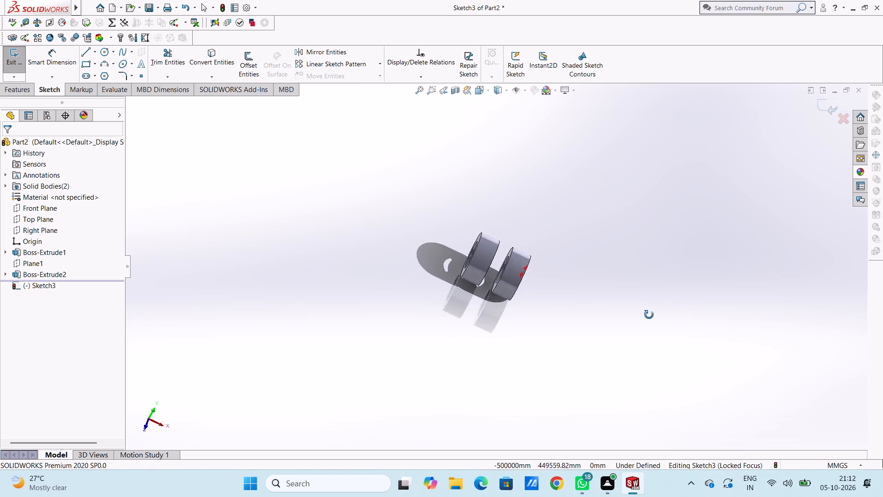
middle_click_drag(649, 315, 611, 280)
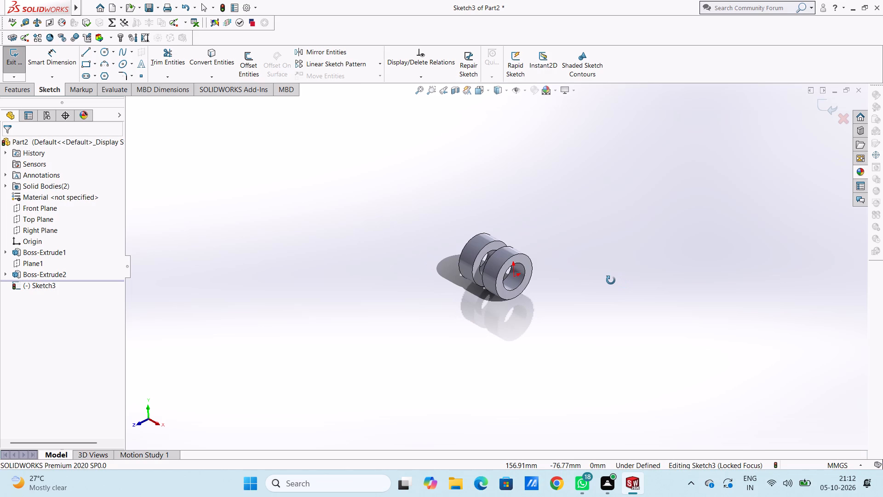
middle_click_drag(611, 280, 588, 278)
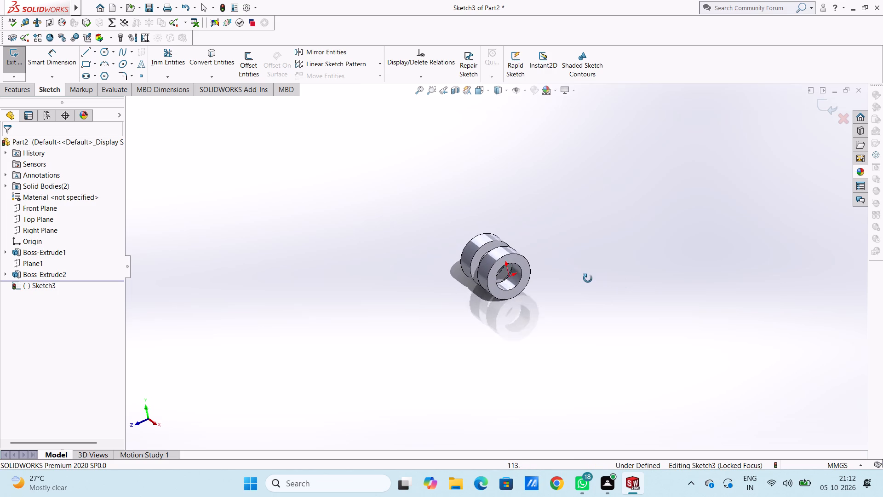
middle_click_drag(588, 278, 562, 256)
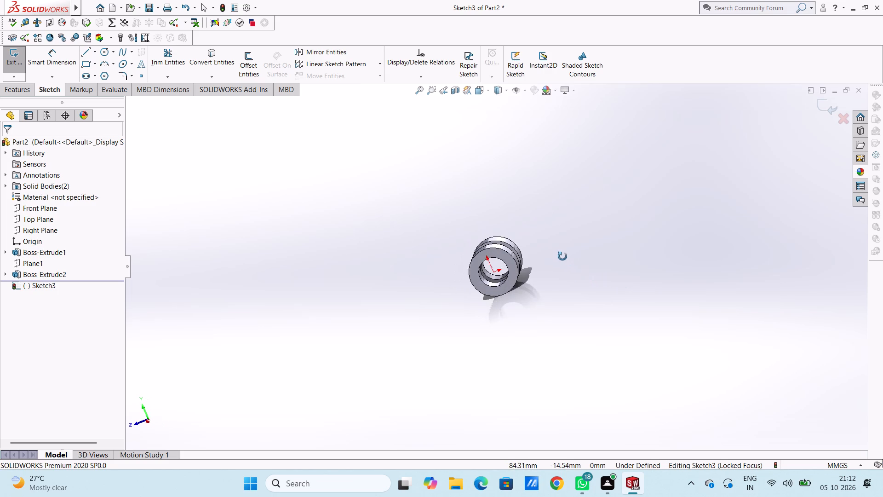
middle_click_drag(562, 256, 627, 290)
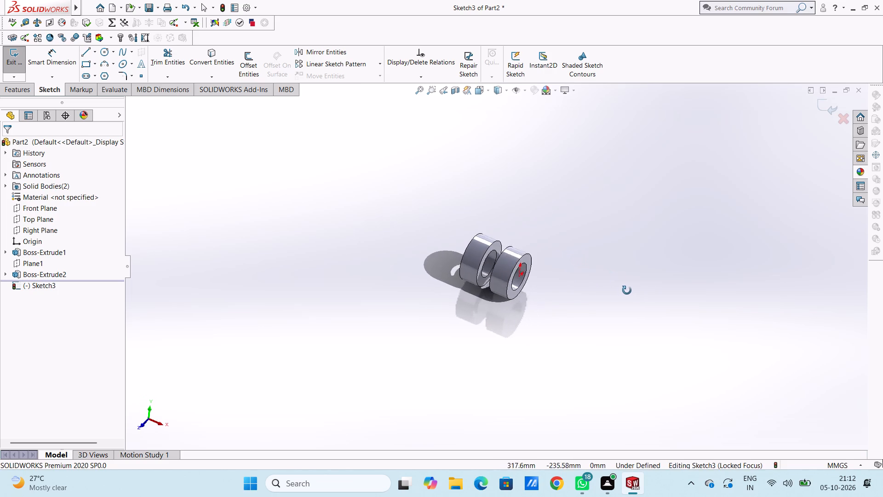
middle_click_drag(627, 290, 606, 289)
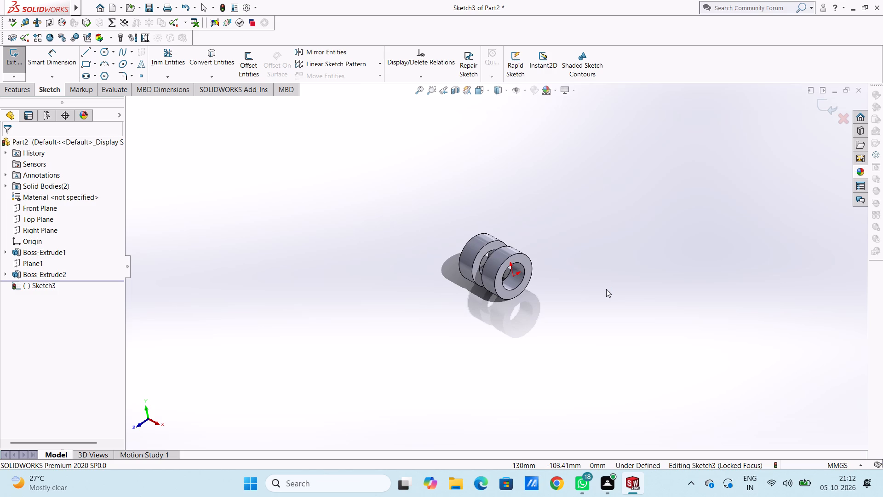
key("ctrl+1")
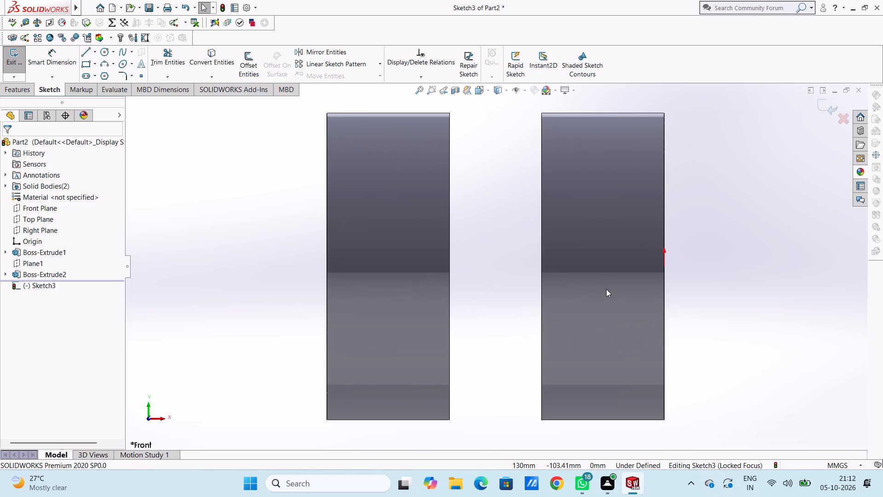
key("ctrl+4")
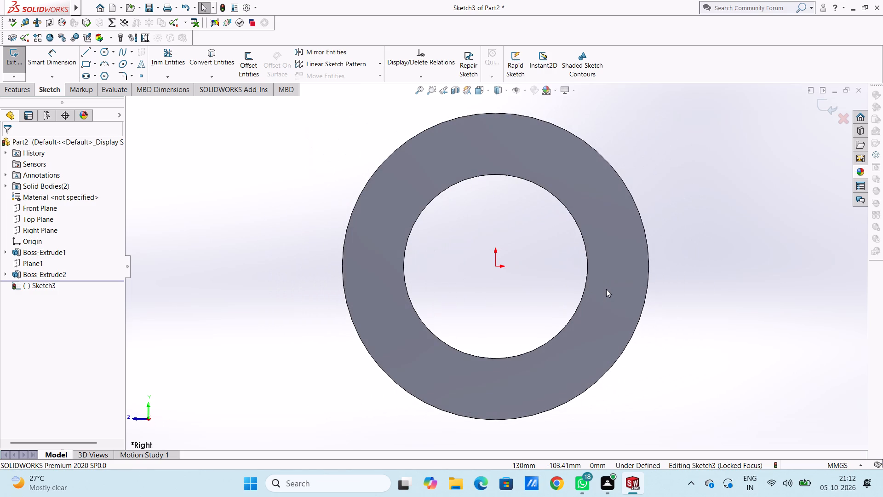
scroll(606, 289, "up", 3)
key("ctrl+5")
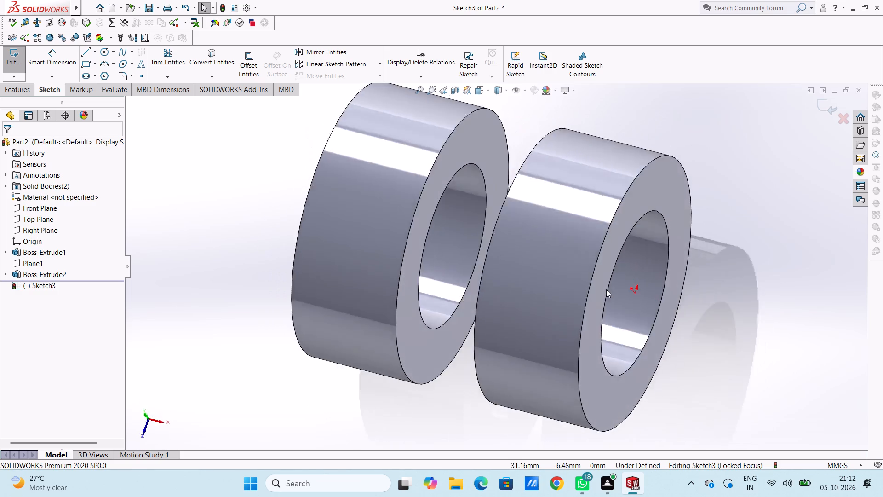
scroll(606, 289, "up", 4)
scroll(611, 211, "up", 2)
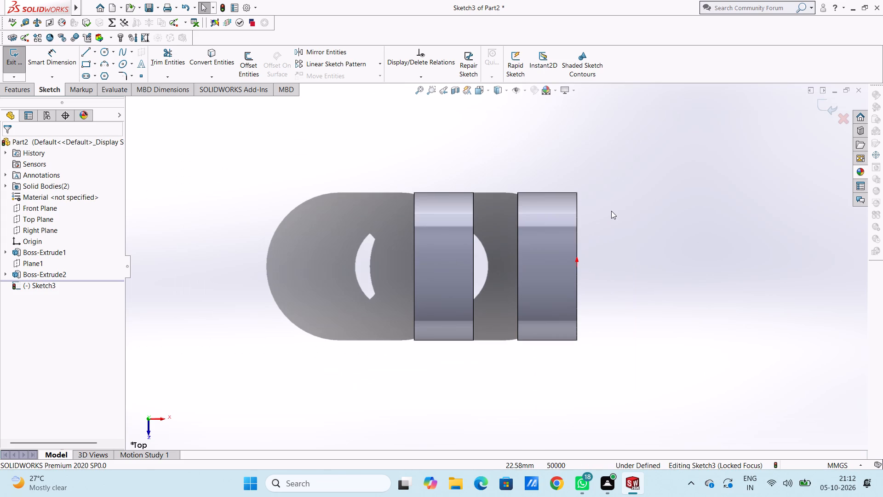
scroll(611, 211, "up", 2)
scroll(522, 182, "down", 1)
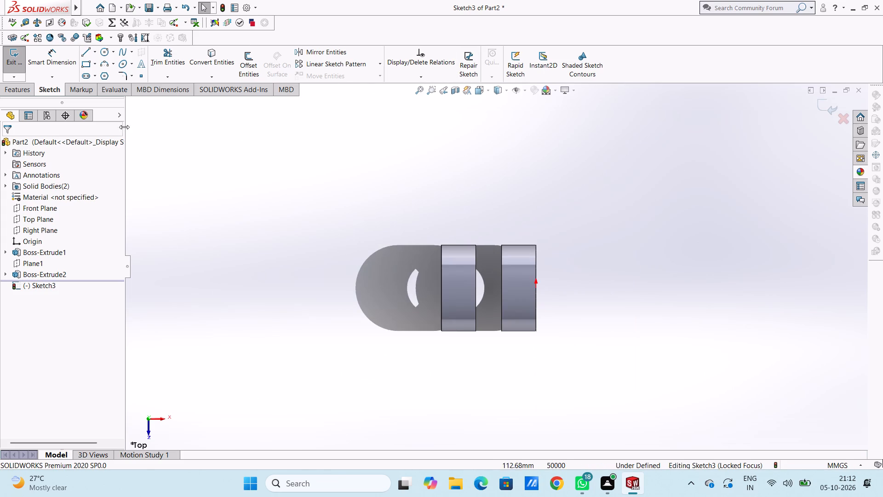
Undo the creation of the empty sketch on the first ring's outer end face.
key("ctrl+z")
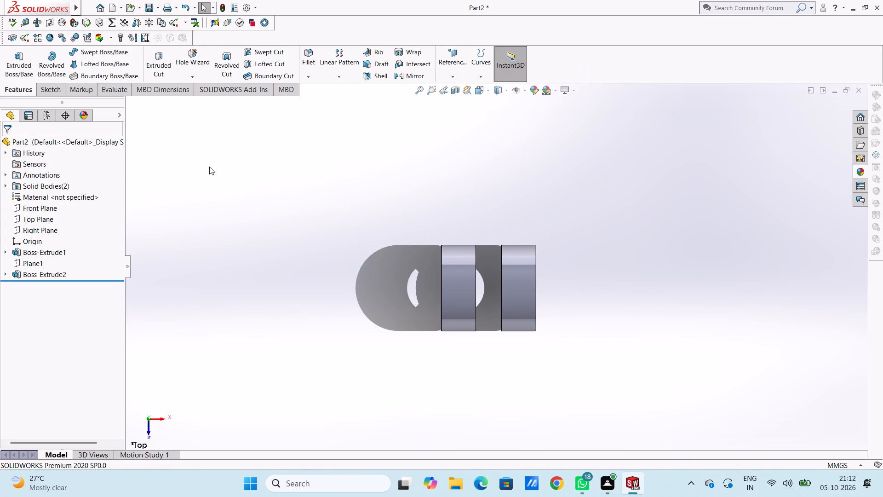
Create a reference plane offset 18 mm from the Right Plane, cutting through the first ring towards its outer end face.
left_click(457, 51)
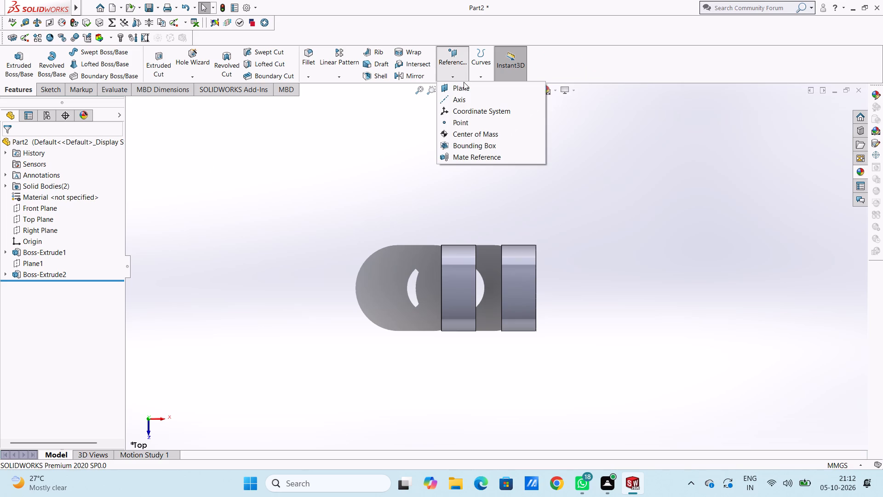
left_click(464, 85)
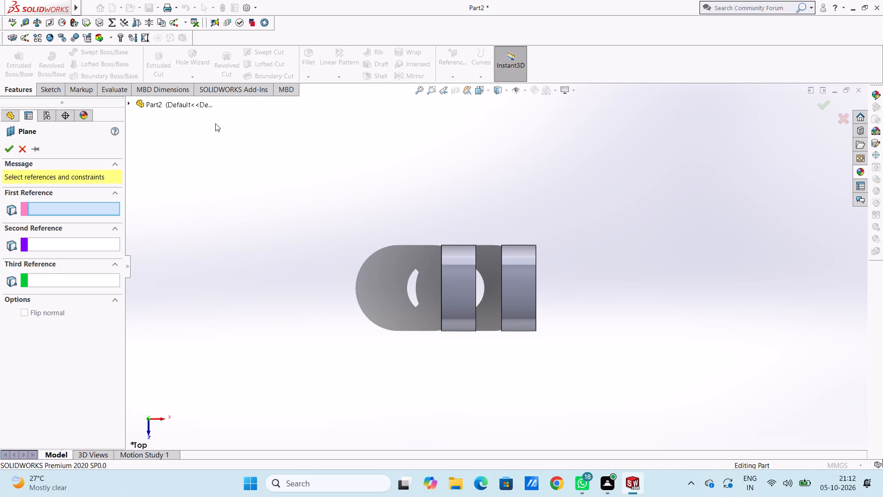
left_click(195, 109)
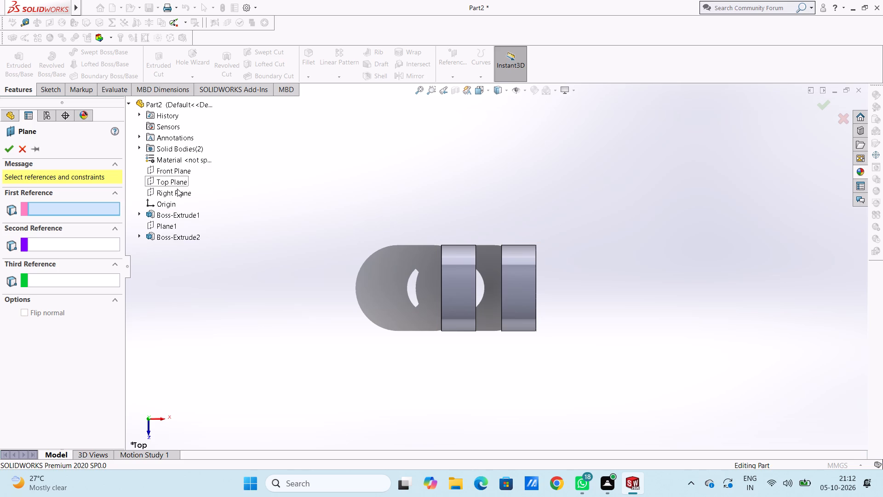
left_click(177, 191)
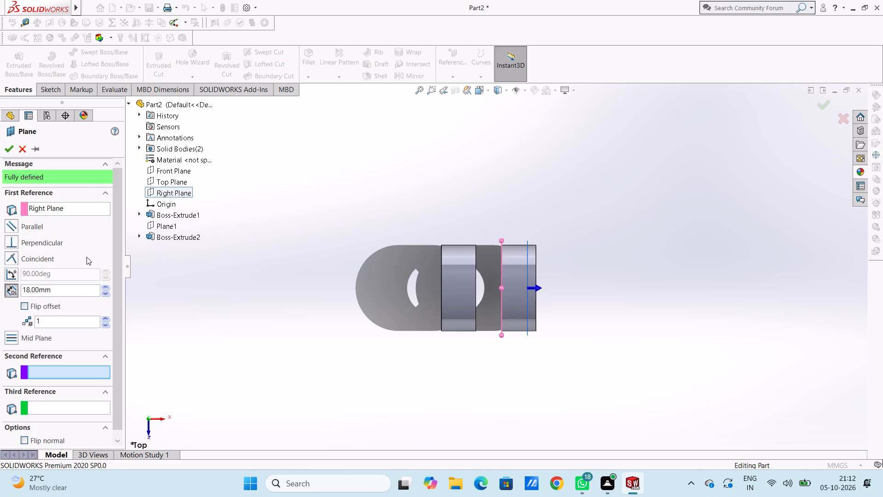
double_click(59, 288)
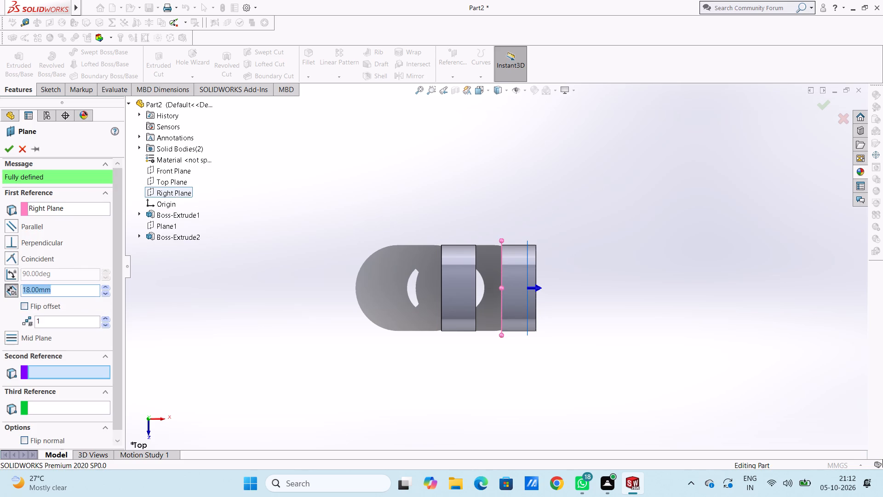
type("20")
key("Return")
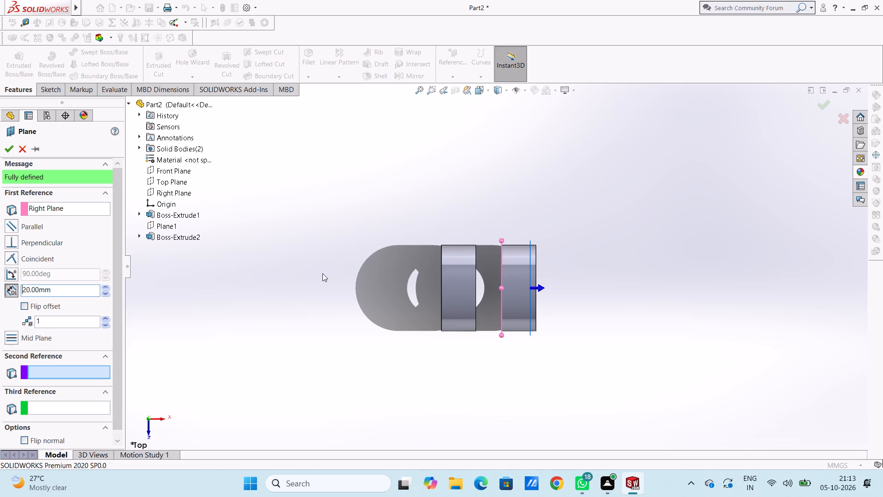
double_click(85, 295)
type("18")
key("Return")
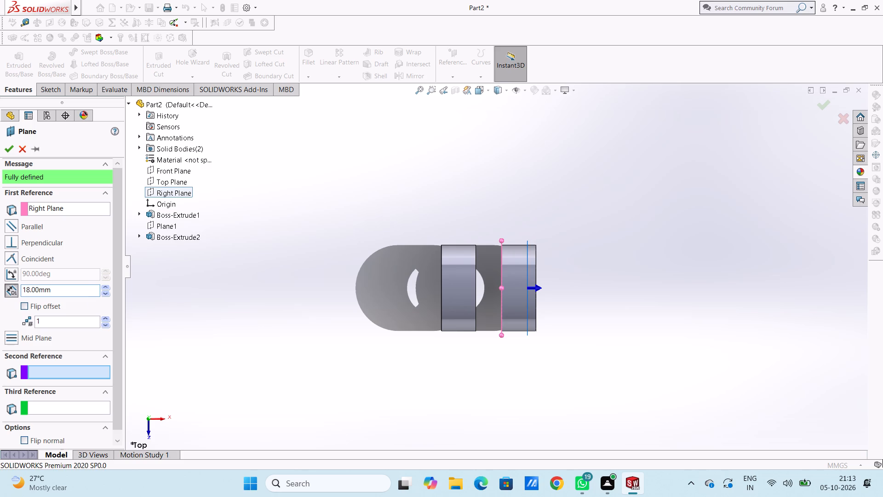
left_click(8, 150)
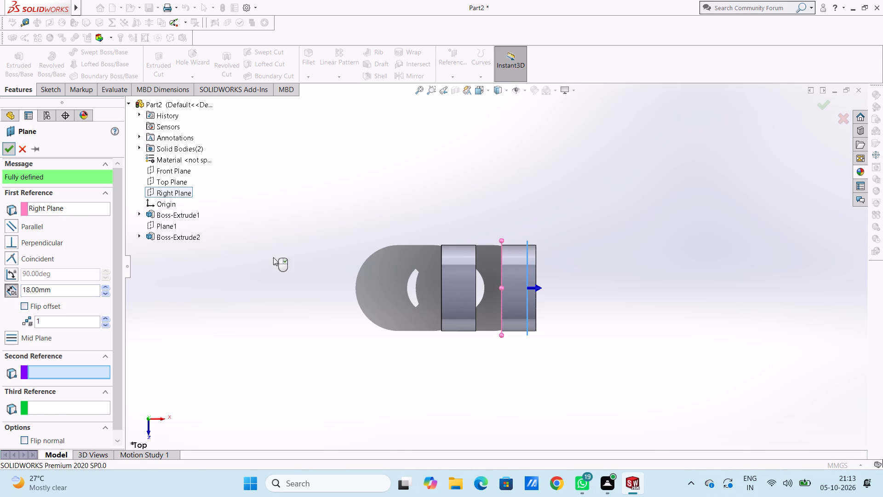
left_click(292, 283)
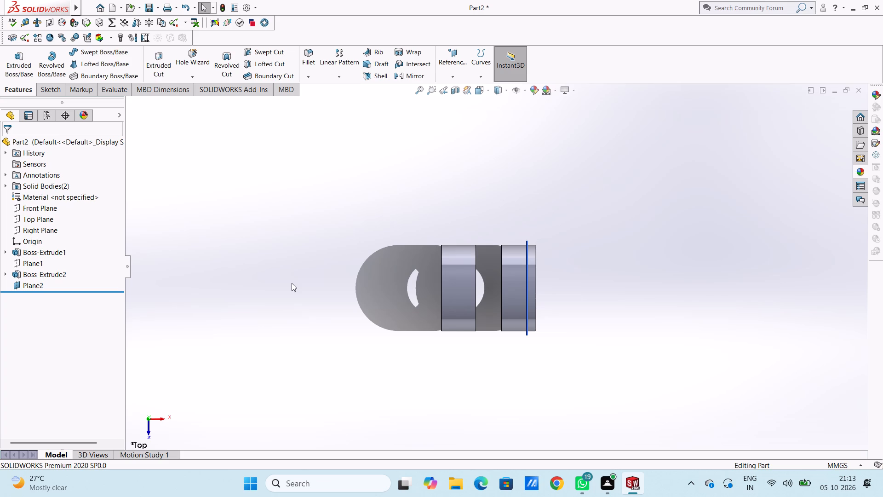
Start a new sketch on the 18 mm offset plane, Plane2, with the model facing the right view.
key("ctrl+4")
scroll(274, 265, "up", 5)
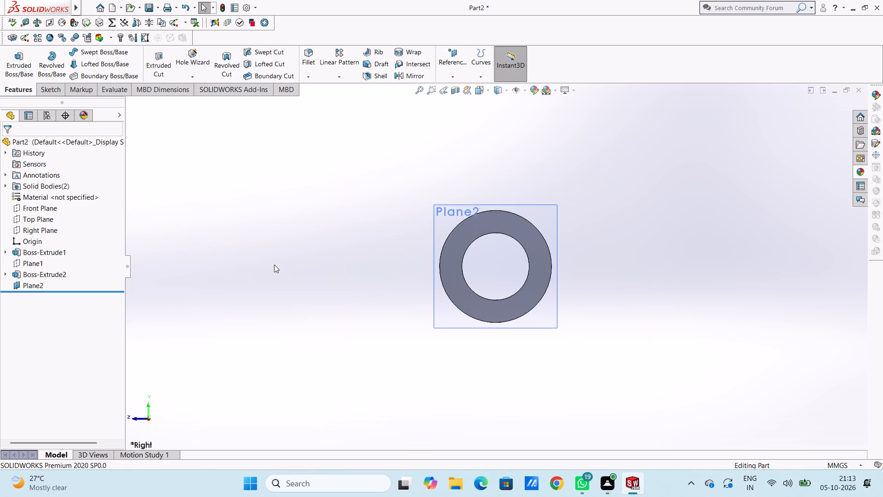
scroll(586, 187, "down", 1)
scroll(590, 232, "up", 1)
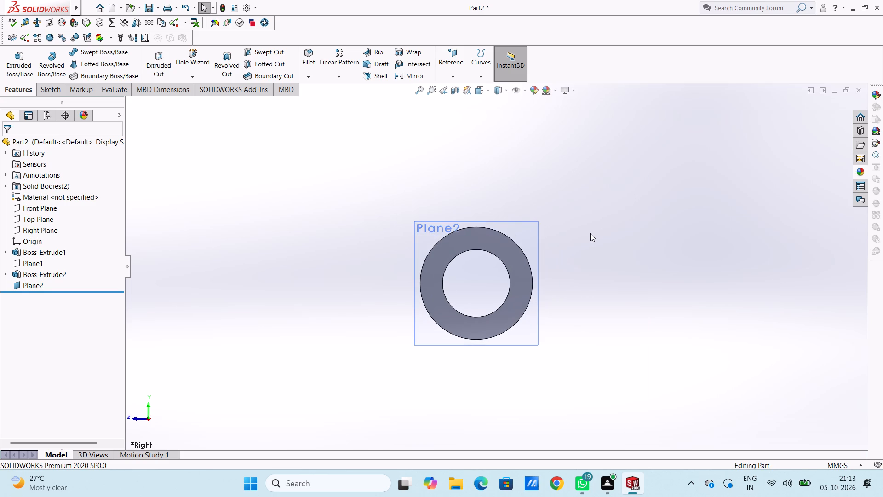
left_click(524, 232)
left_click(562, 208)
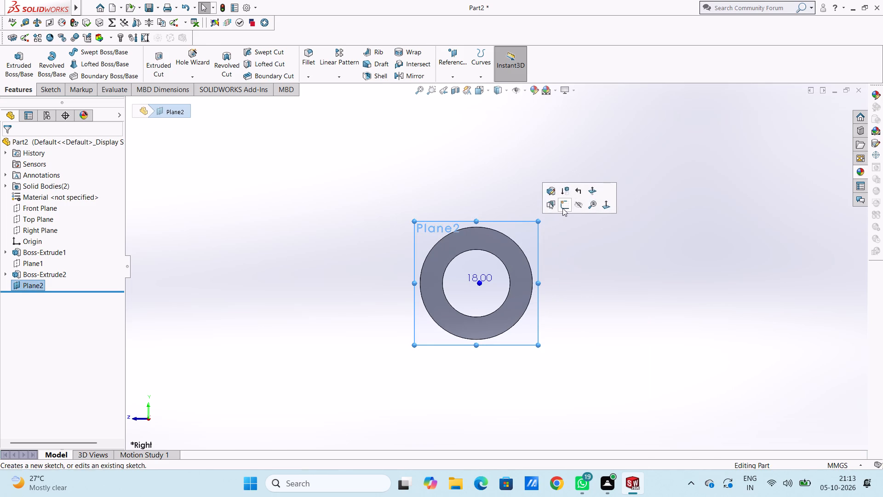
left_click(529, 188)
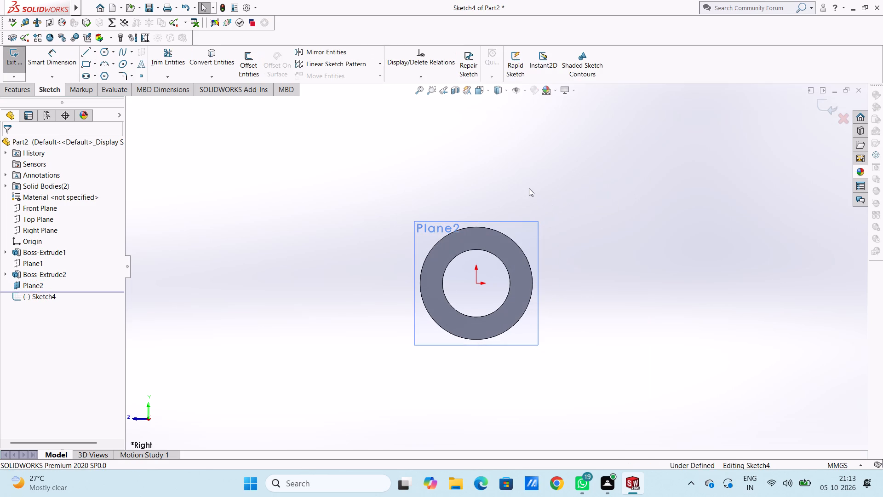
From the topmost point of the ring's outer circle, sketch two consecutive horizontal lines, 48 mm and 78 mm long, extending away from the ring.
left_click(89, 54)
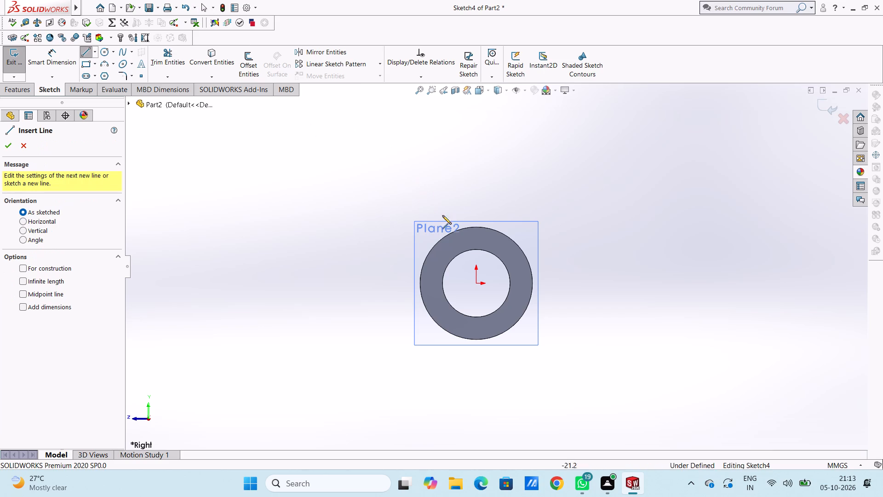
left_click(475, 226)
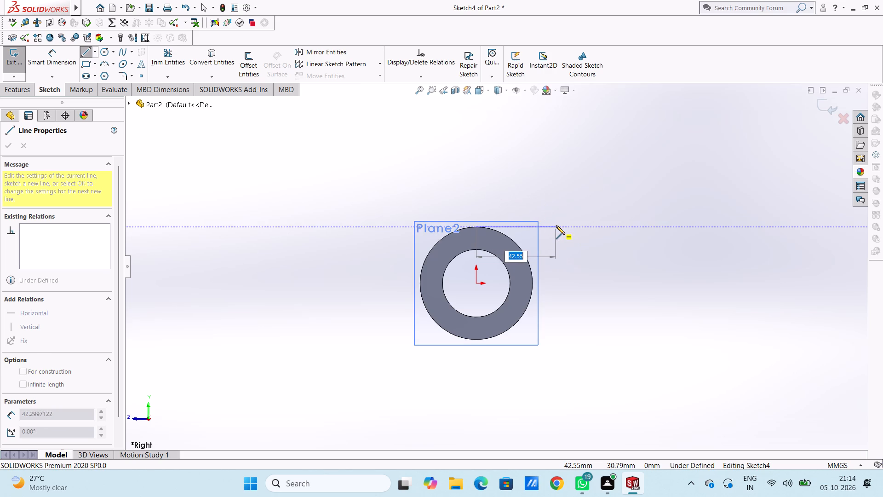
type("48")
key("Return")
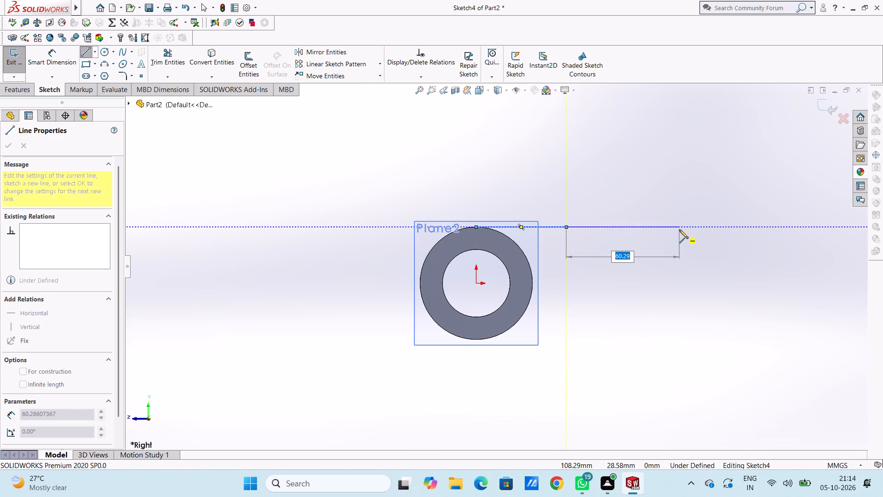
key("7")
key("8")
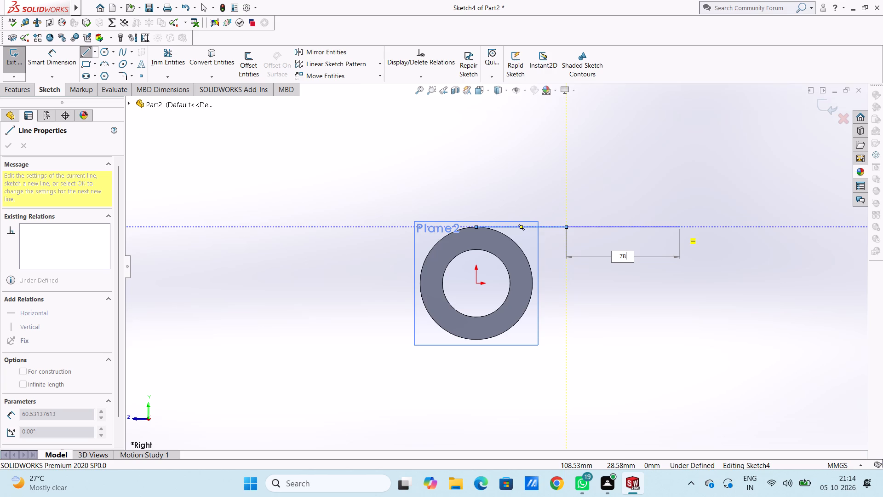
key("Return")
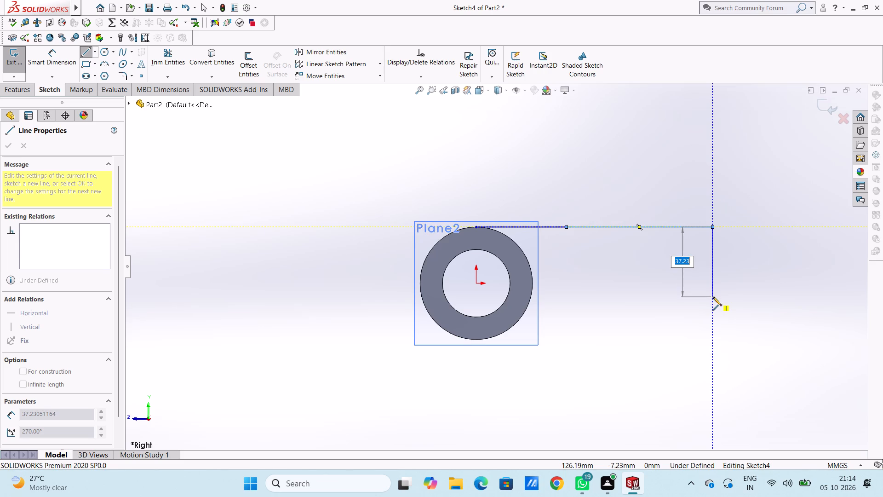
Continue the profile into an outer leg with a 34 mm line down, an 18 mm line back towards the ring and a 22 mm line up.
type("34")
key("Return")
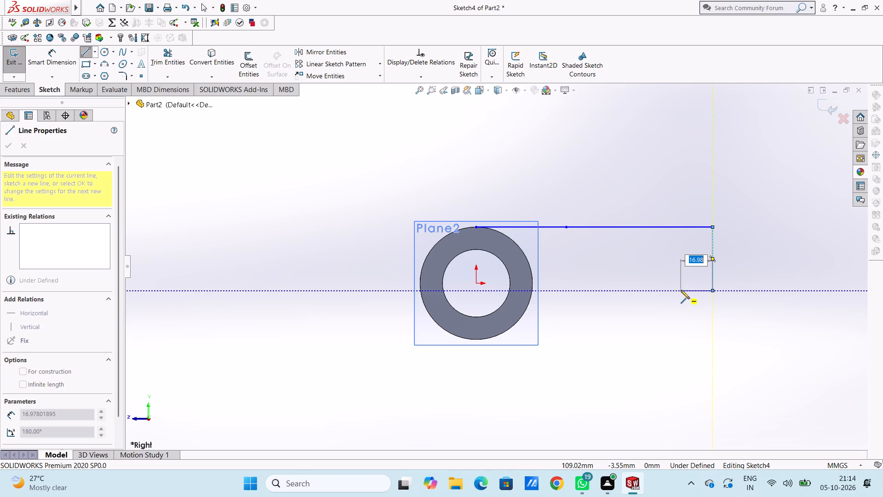
key("1")
key("8")
key("Return")
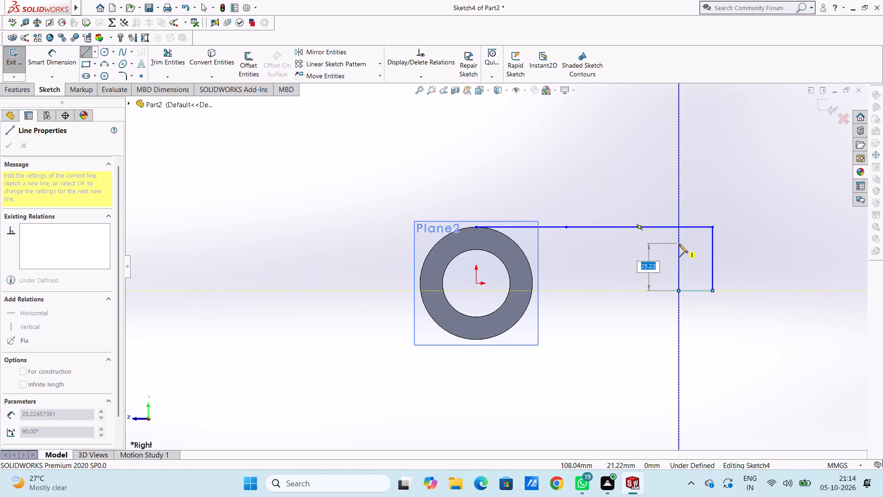
type("26")
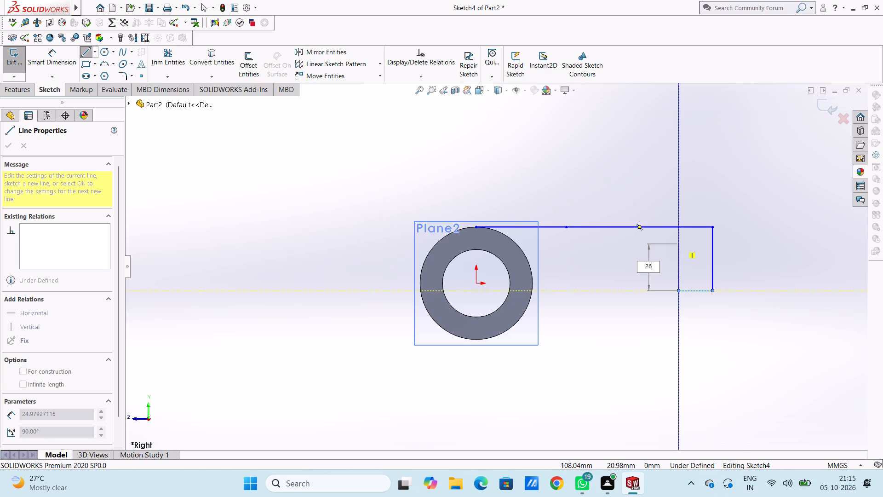
key("BackSpace")
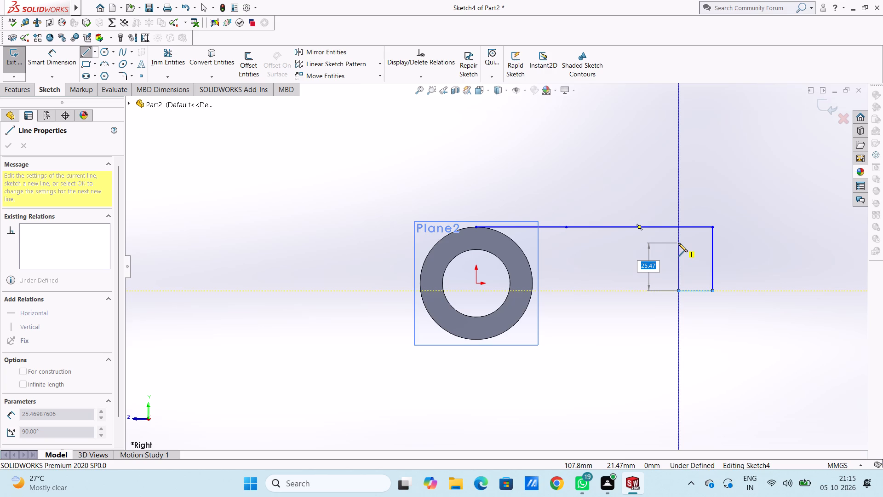
type("22")
key("Return")
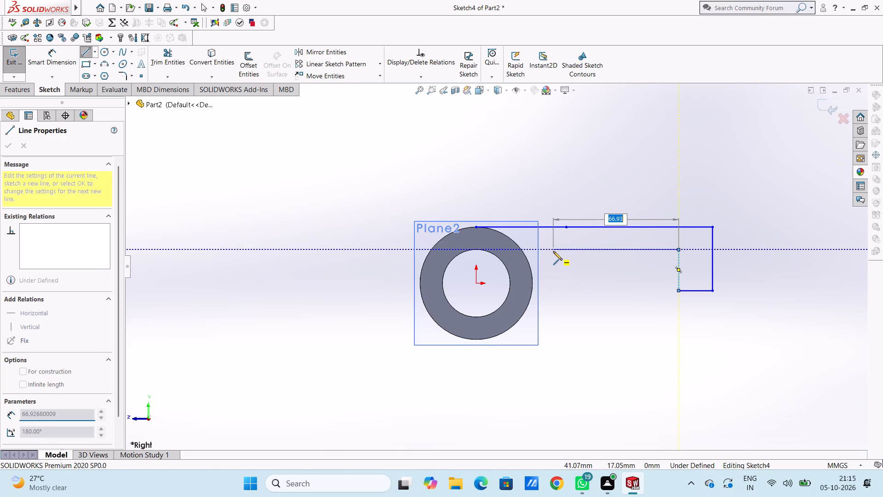
Continue with a 60 mm horizontal line towards the ring, a vertical line down level with the leg's bottom, and a horizontal line into the ring's bore.
type("60")
key("Return")
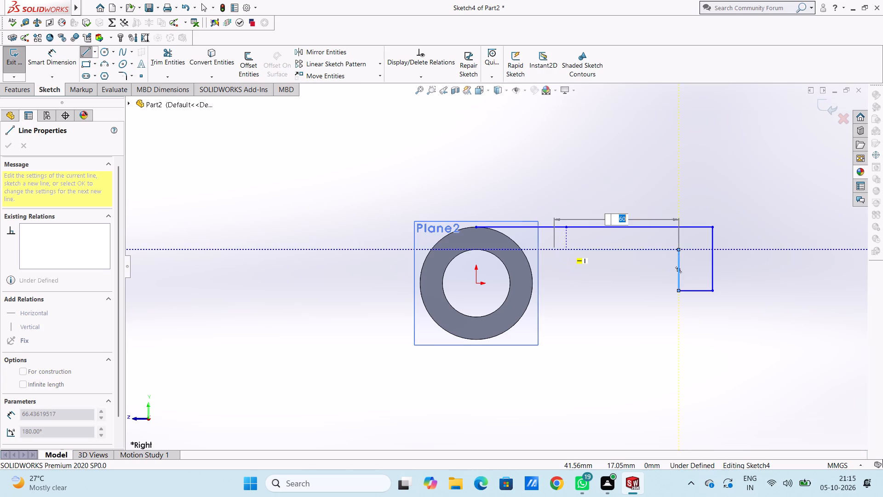
left_click(566, 290)
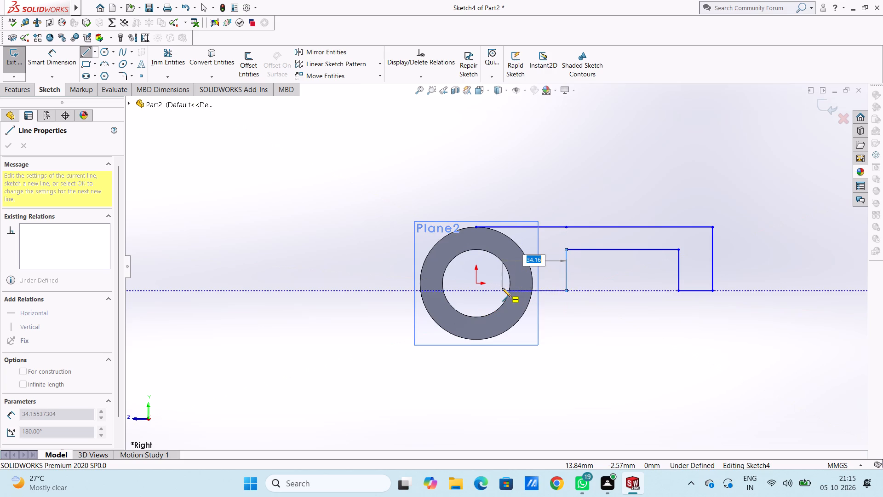
left_click(502, 288)
key("Escape")
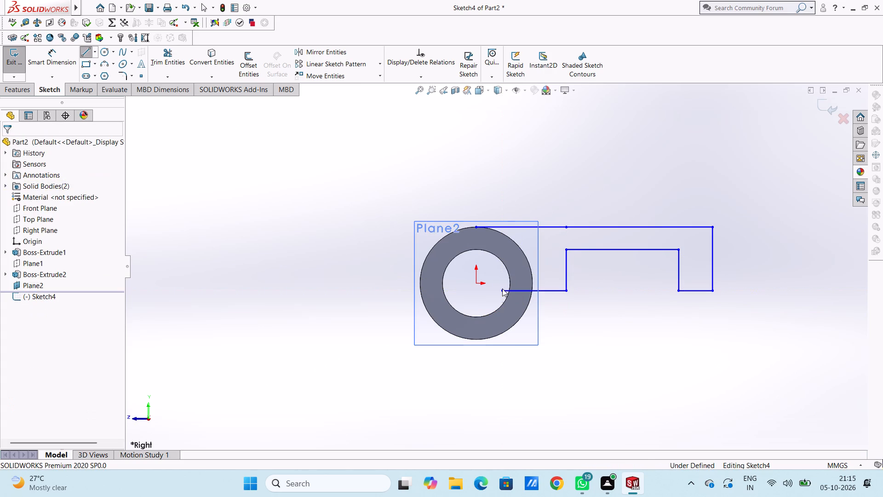
key("Escape")
key("Escape")
Sketch a 36 mm diameter circle centred on the origin along the ring's bore edge and dimension its diameter.
left_click(102, 55)
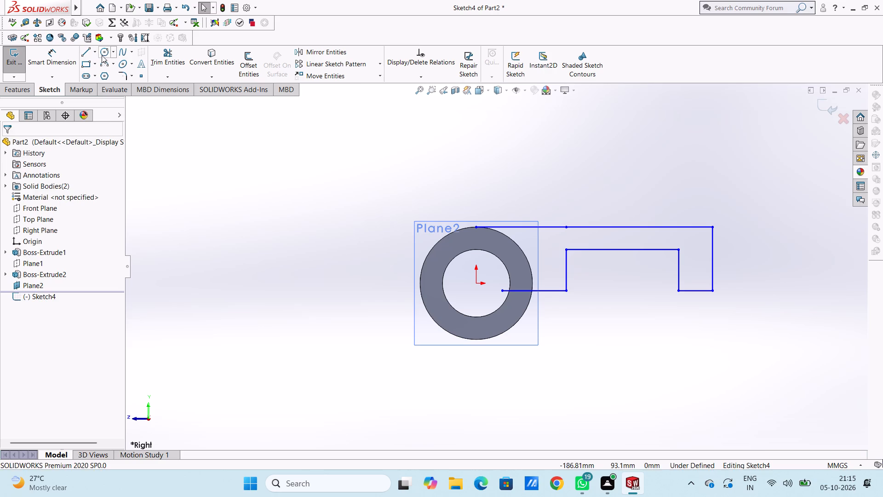
left_click(476, 285)
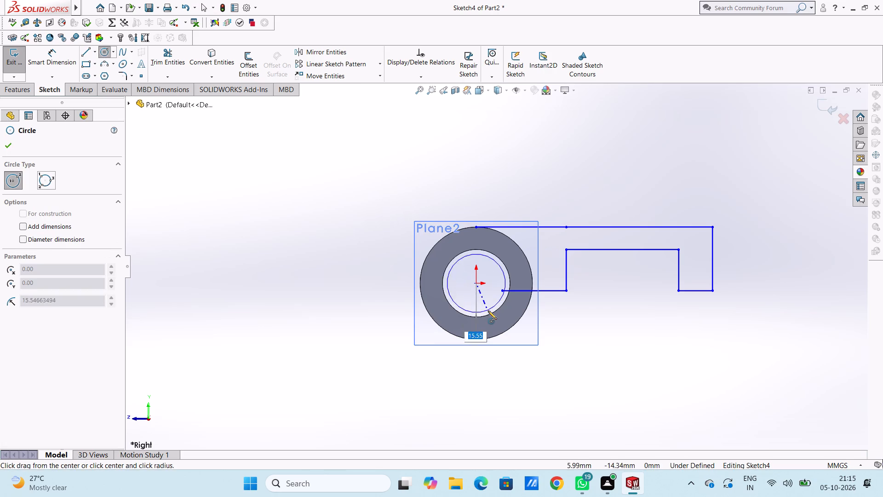
left_click(489, 314)
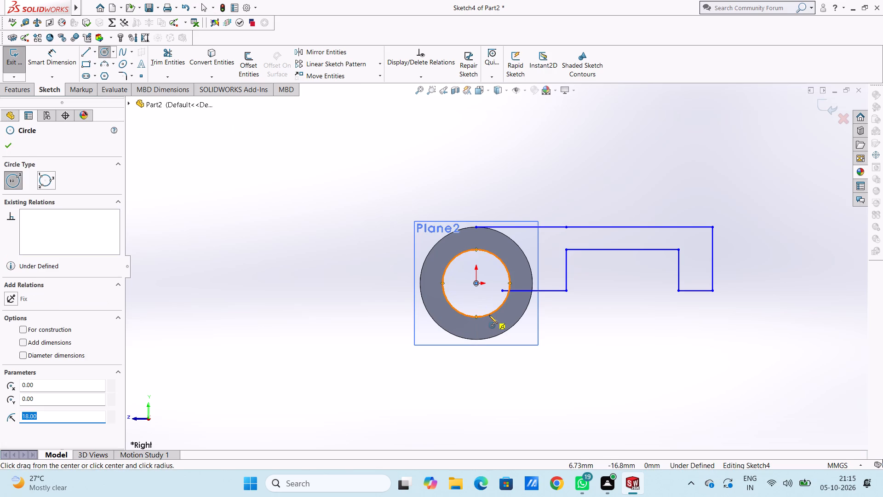
key("Escape")
key("Escape")
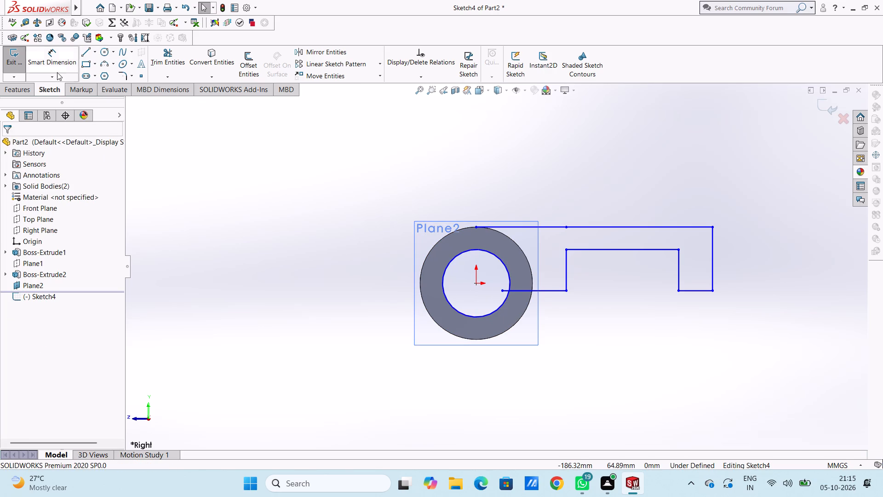
left_click(56, 70)
left_click(444, 286)
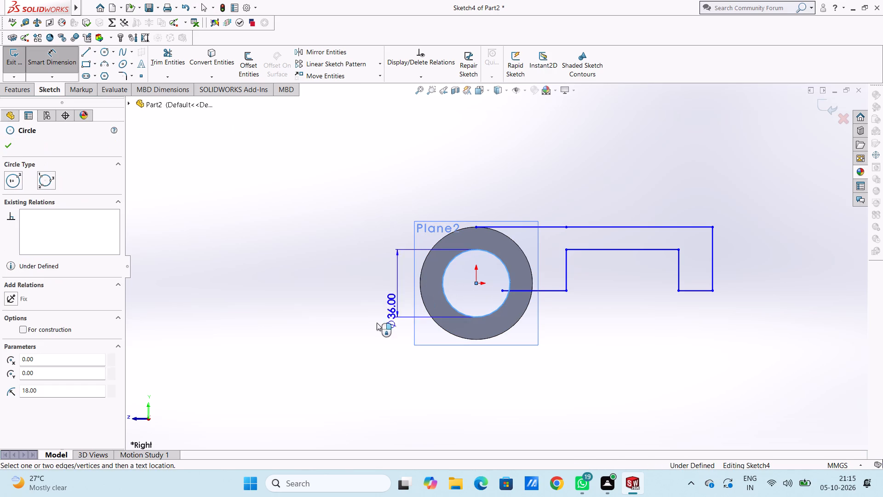
left_click(322, 344)
left_click(286, 330)
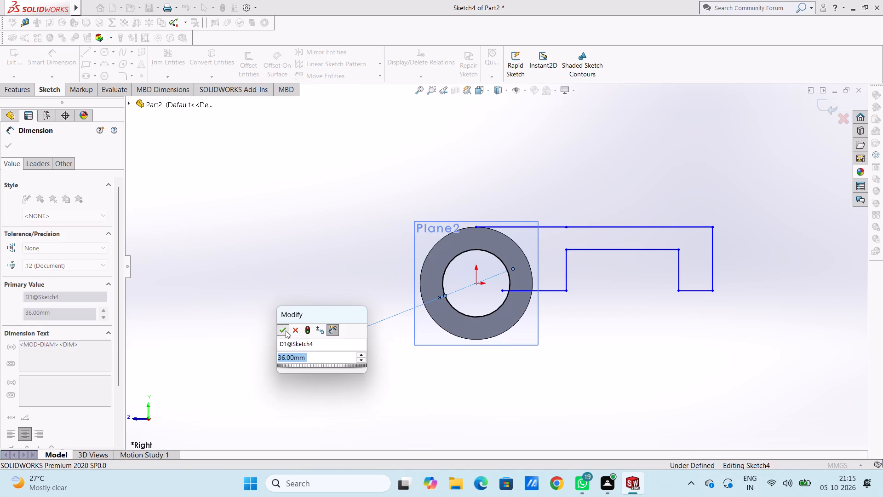
left_click(279, 310)
key("Escape")
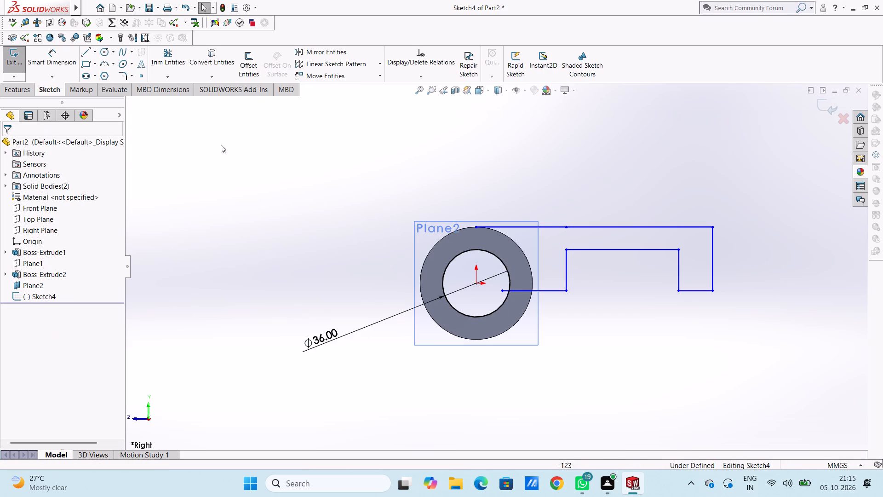
Trim off the end of the lower horizontal line that extends inside the 36 mm circle.
left_click(174, 57)
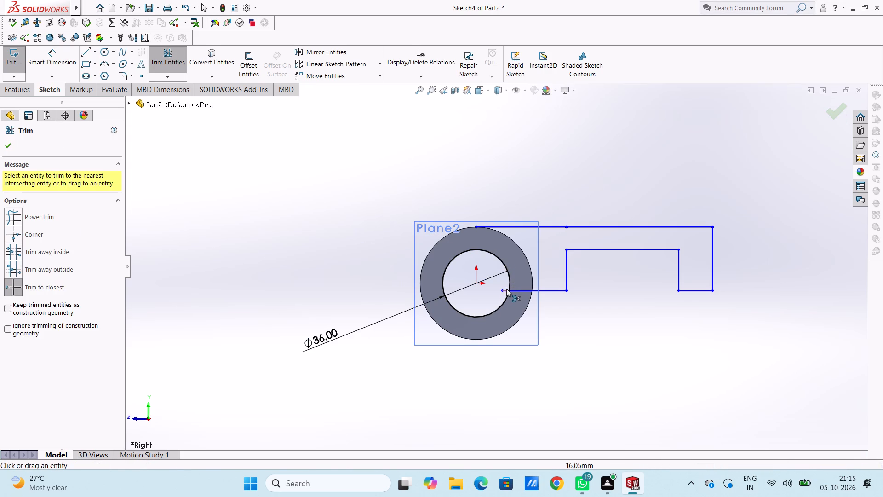
left_click(506, 289)
key("Escape")
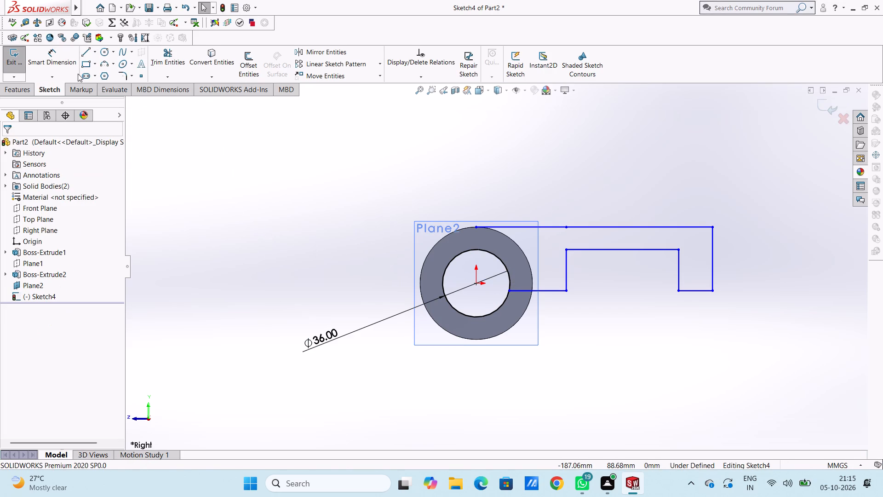
Sketch a vertical line from the ring's topmost point down into the bore and trim it back to the 36 mm circle.
left_click(84, 52)
scroll(519, 248, "down", 3)
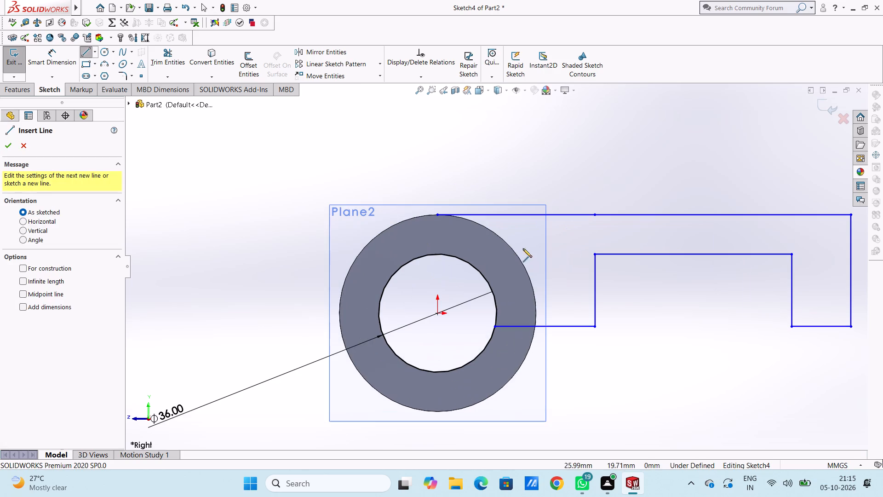
left_click(439, 215)
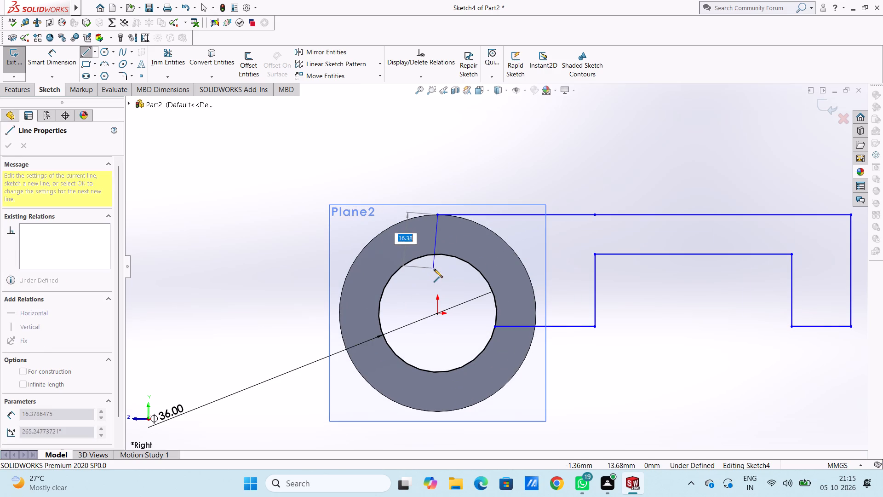
left_click(437, 272)
key("Escape")
key("Escape")
key("Escape")
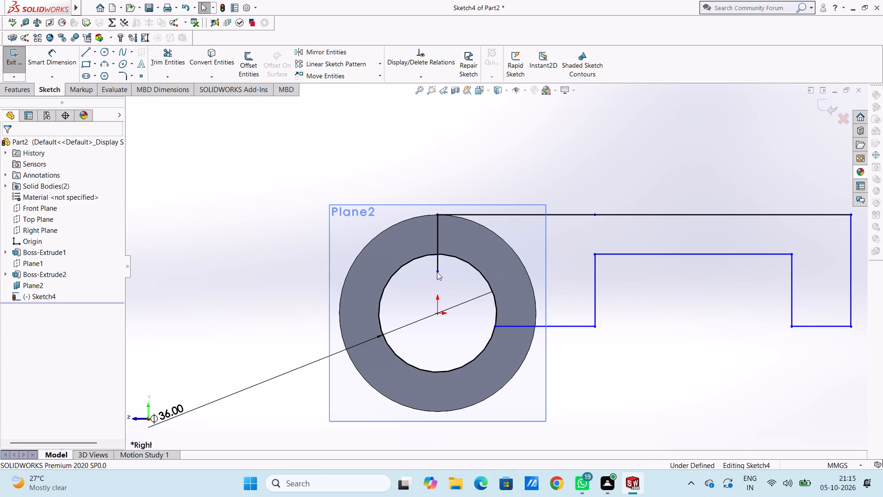
left_click(170, 60)
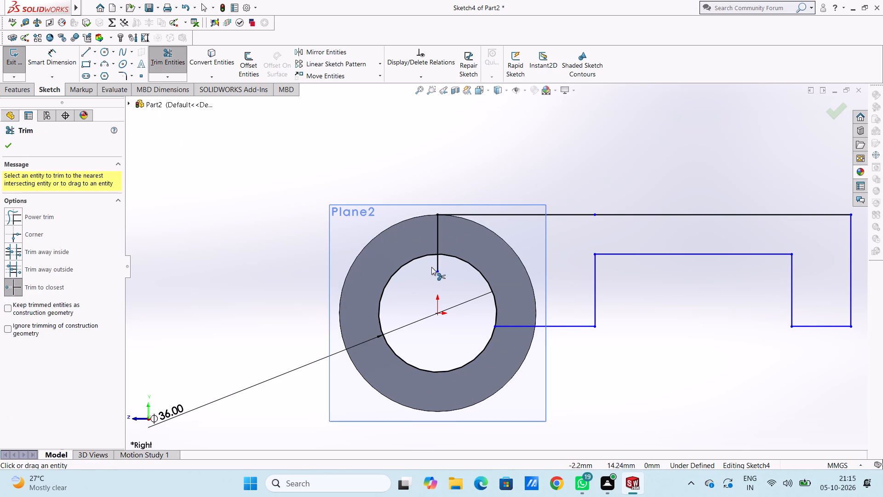
left_click(439, 267)
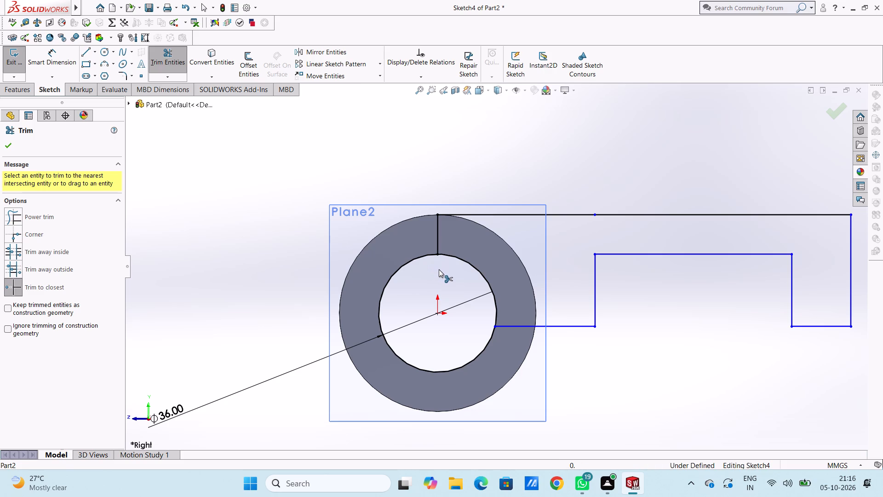
key("Escape")
key("Escape")
Trim away the longer part of the 36 mm circle, keeping only the arc between the vertical line and the lower horizontal line.
scroll(439, 269, "up", 4)
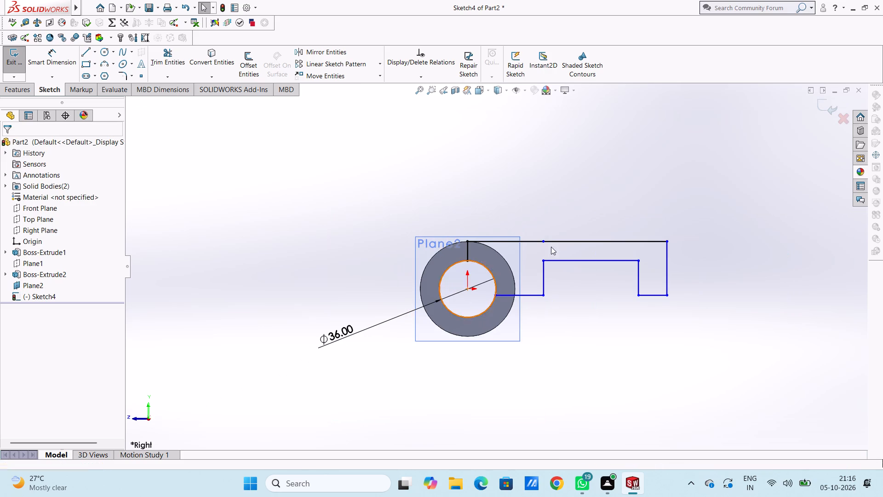
left_click(173, 58)
left_click(440, 281)
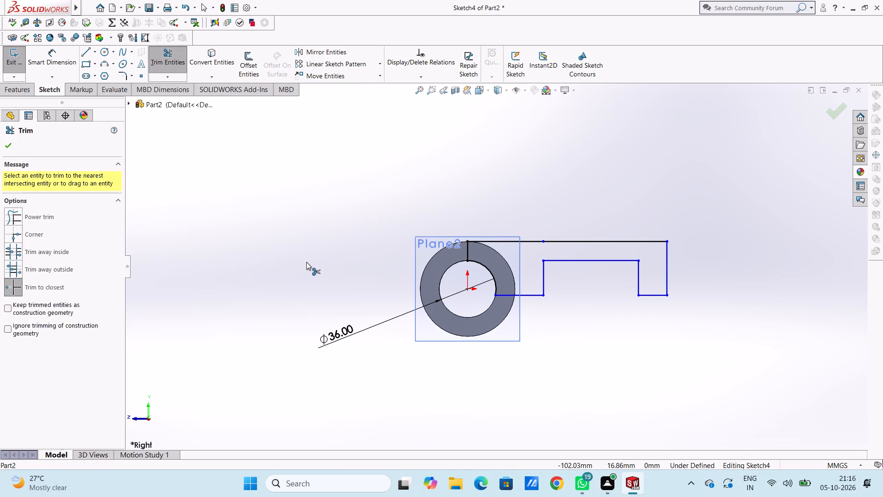
key("grave")
key("Escape")
key("Escape")
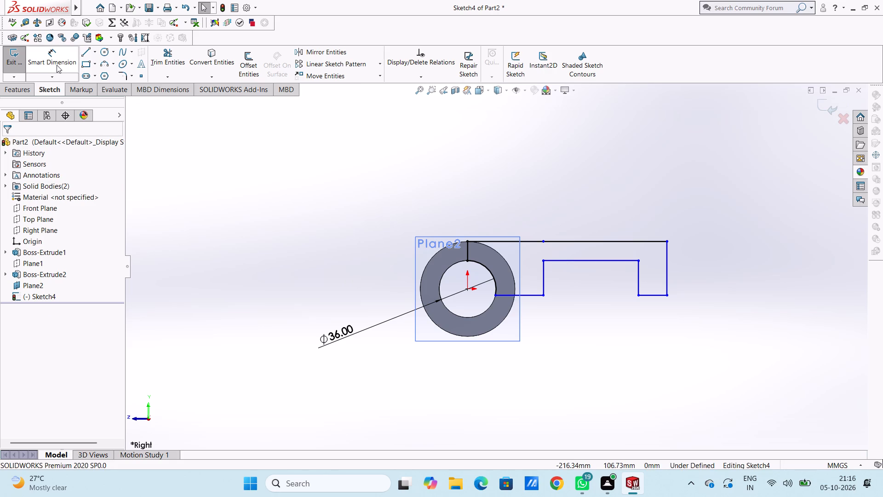
Dimension the lengths of the two consecutive horizontal lines along the profile's top edge.
left_click(57, 64)
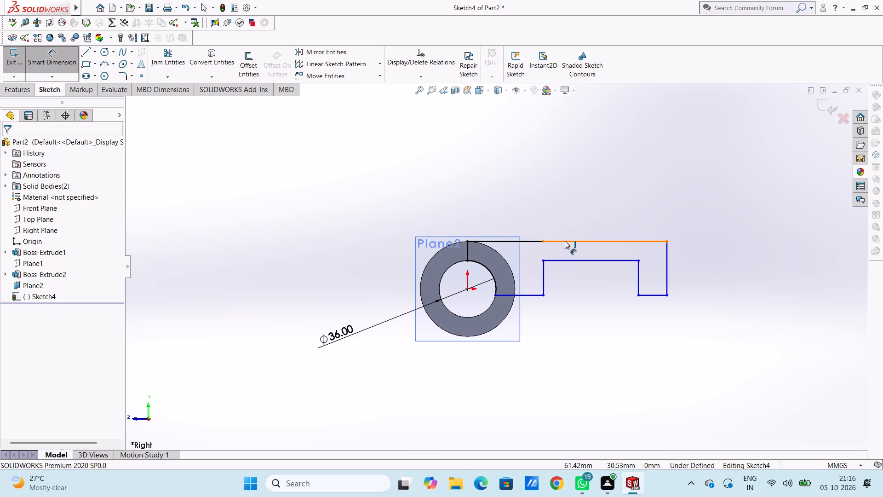
left_click(565, 241)
left_click(570, 141)
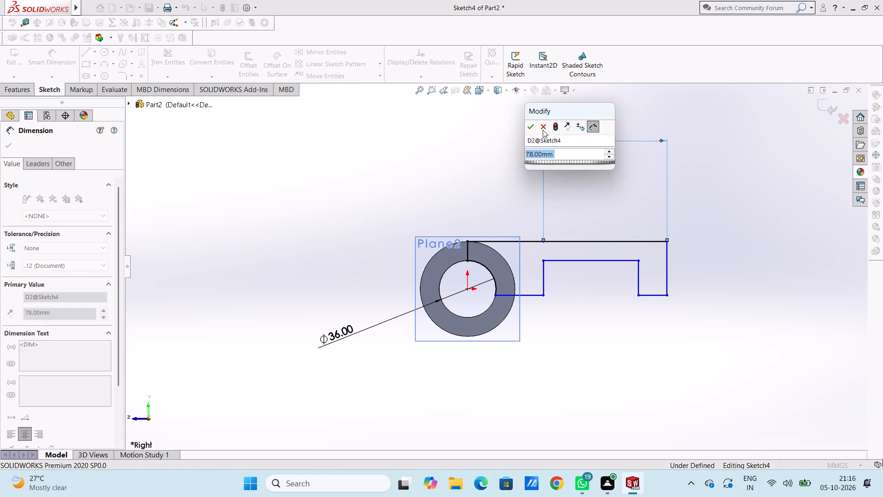
left_click(533, 128)
left_click(501, 137)
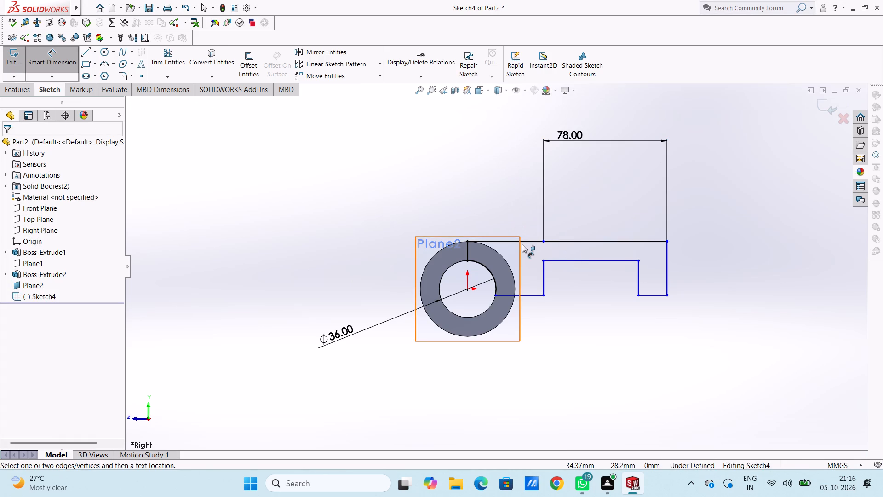
left_click(522, 244)
left_click(531, 242)
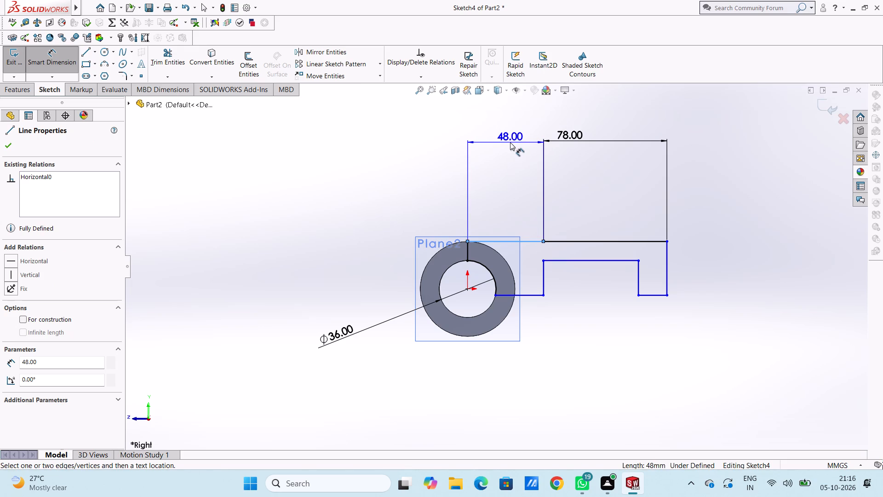
left_click(510, 142)
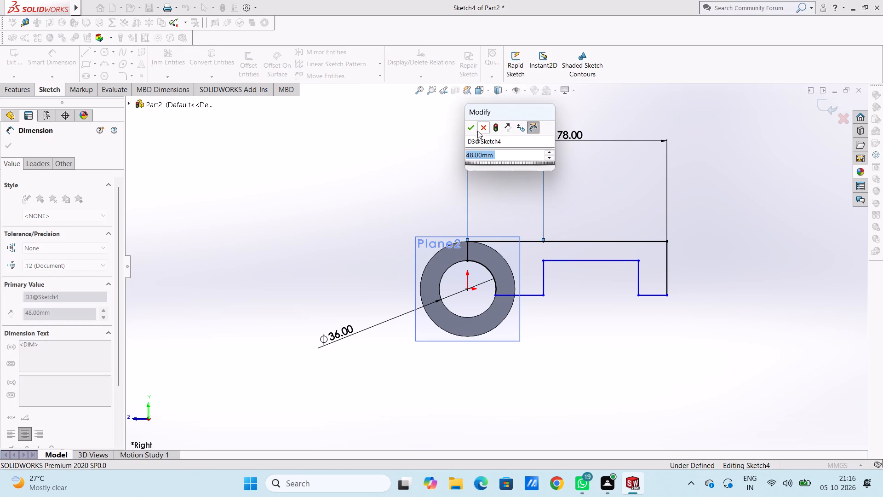
left_click(473, 129)
left_click(437, 138)
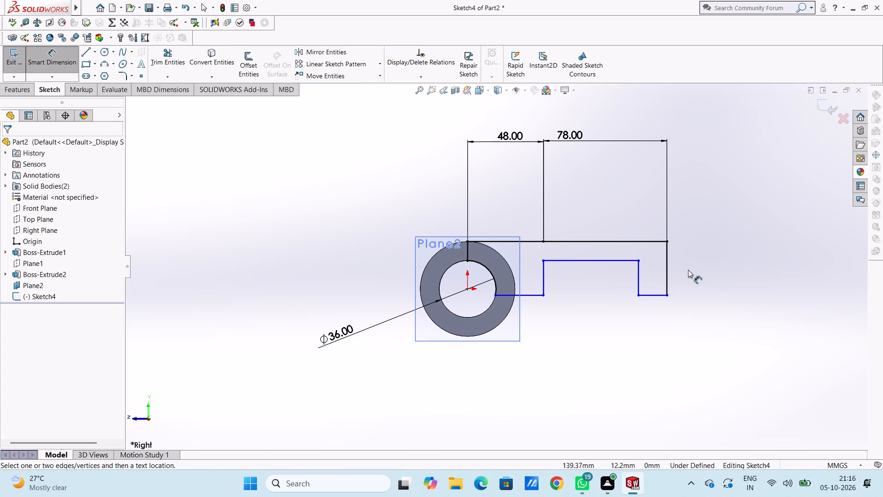
Dimension the outer leg's full height at the profile's far end and the width of the leg's bottom edge.
left_click(665, 265)
left_click(762, 274)
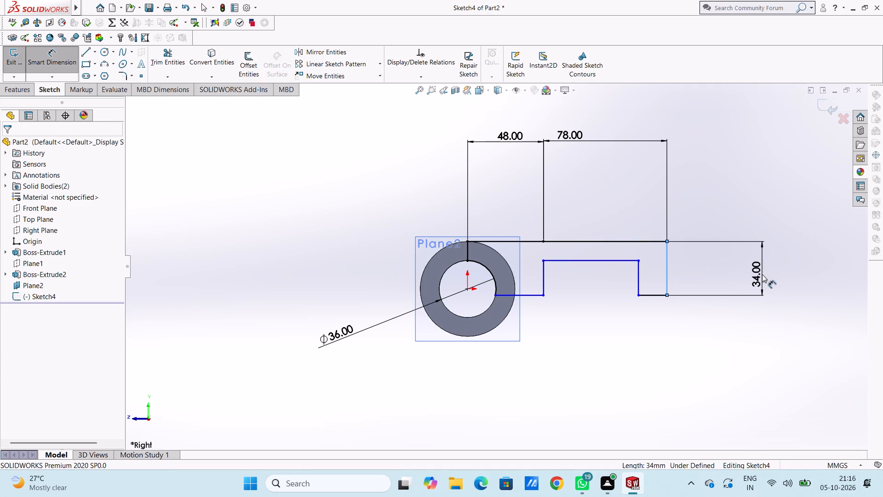
left_click(720, 263)
left_click(711, 261)
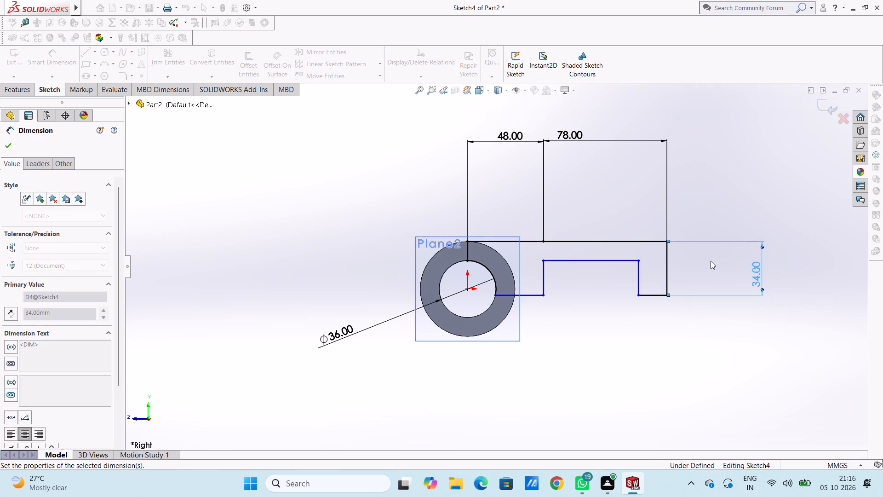
left_click(657, 295)
left_click(662, 387)
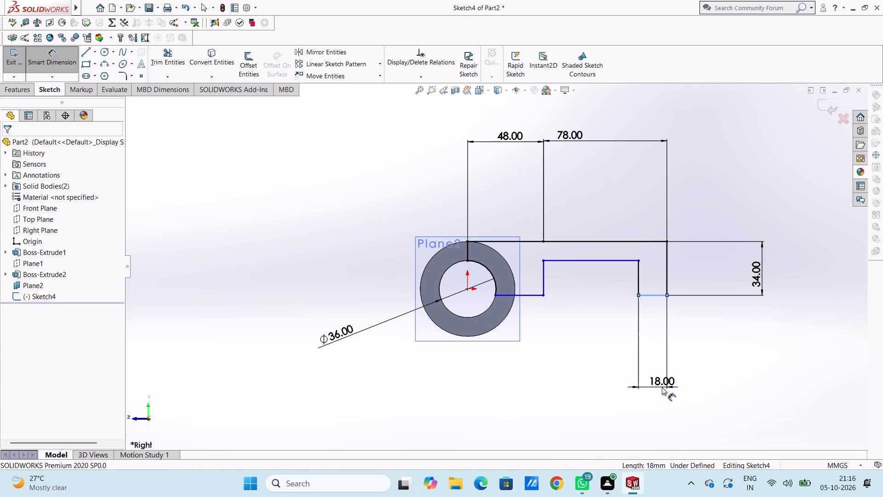
left_click(623, 373)
left_click(590, 348)
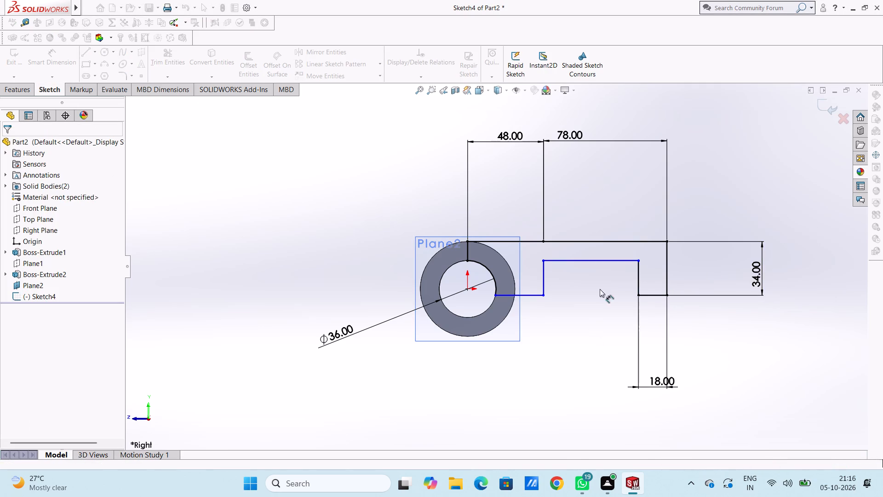
Dimension the heights of the two facing vertical edges of the arm profile's lower recess.
left_click(639, 272)
left_click(726, 278)
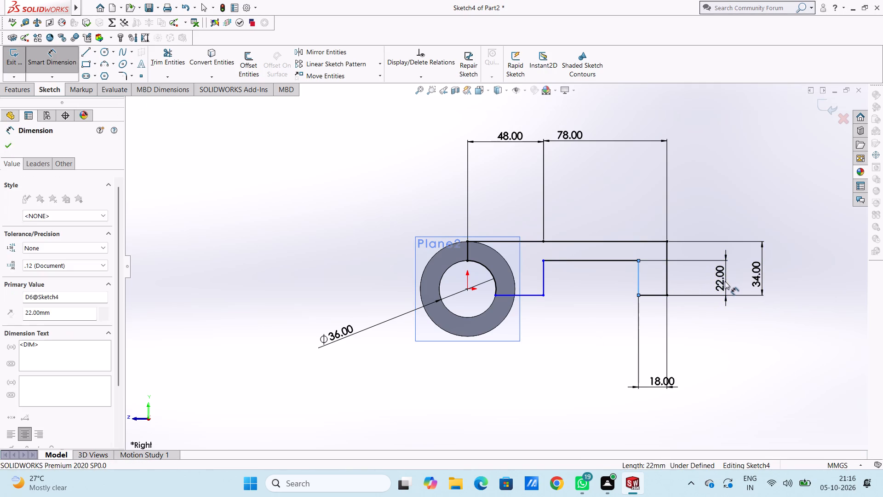
left_click(688, 268)
left_click(686, 229)
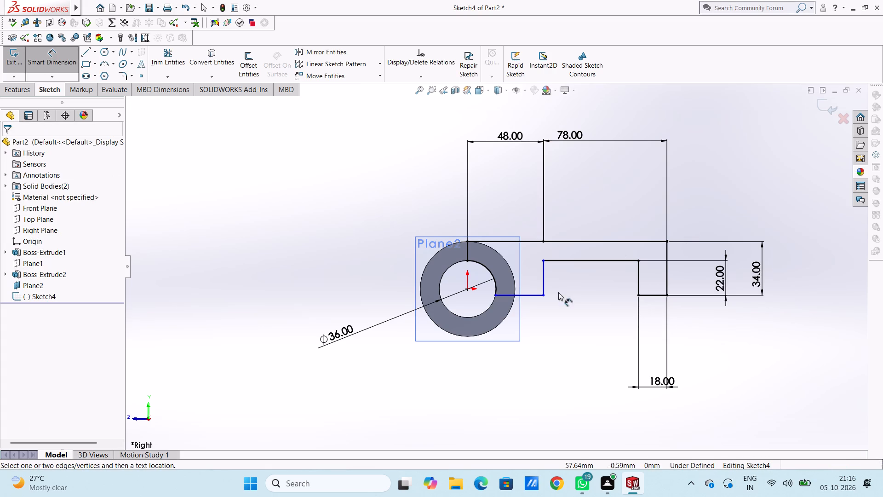
left_click(542, 282)
left_click(584, 295)
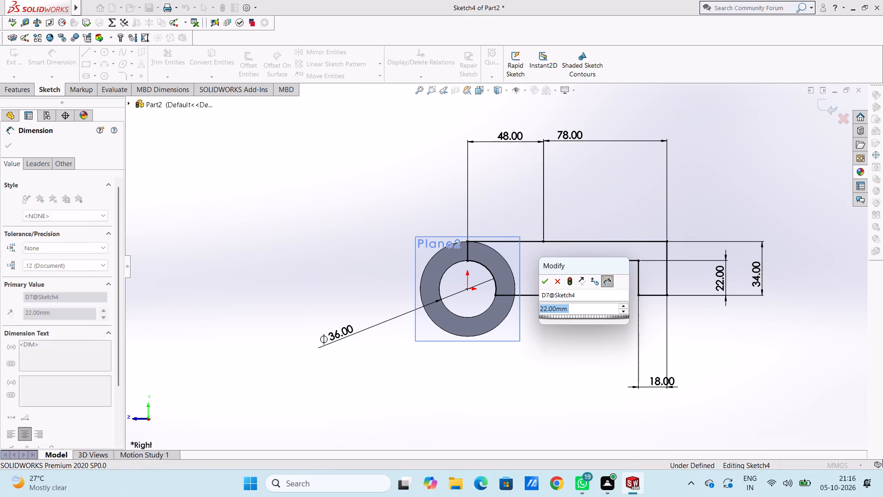
left_click(546, 280)
left_click(572, 337)
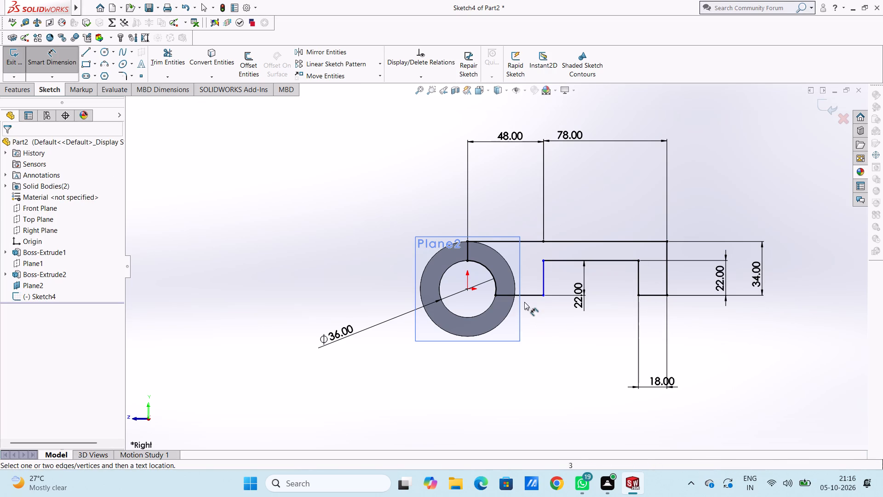
Dimension the length of the lower horizontal line running from the 36 mm arc to the recess.
left_click(524, 295)
left_click(532, 346)
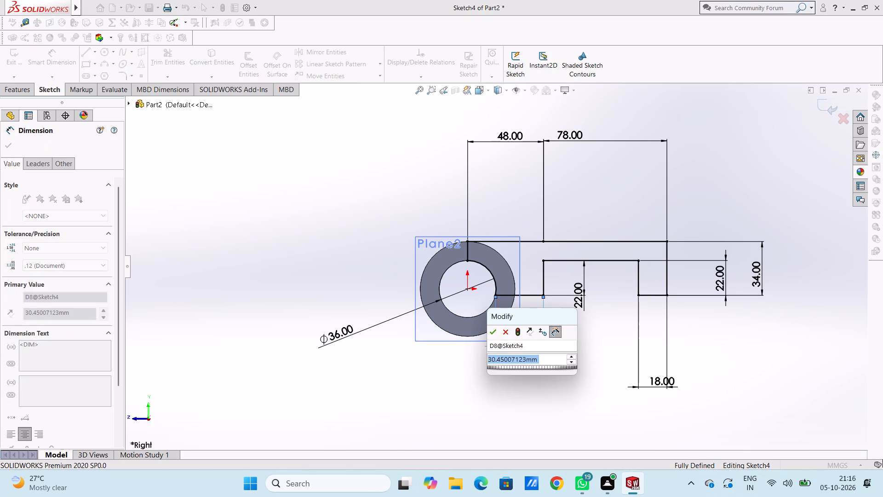
left_click(490, 332)
left_click(371, 301)
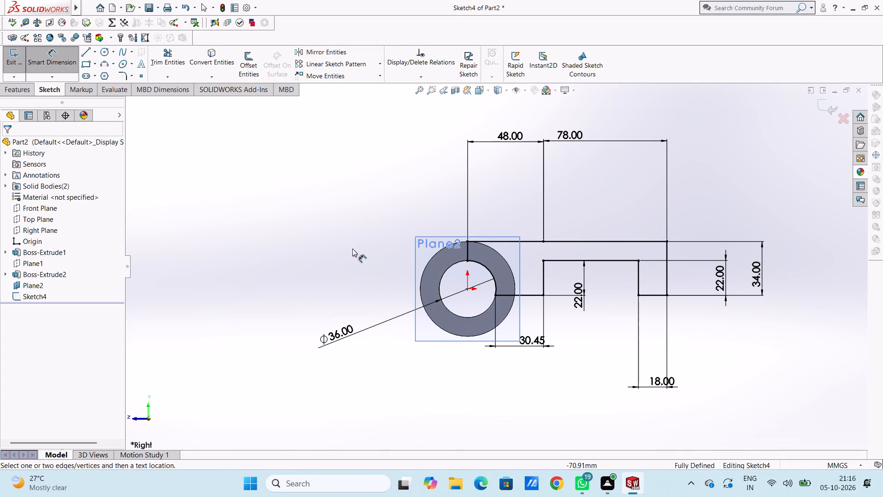
Extrude the arm profile as a blind 18 mm boss in the reversed direction, with Merge result kept on.
middle_click_drag(335, 244, 363, 322)
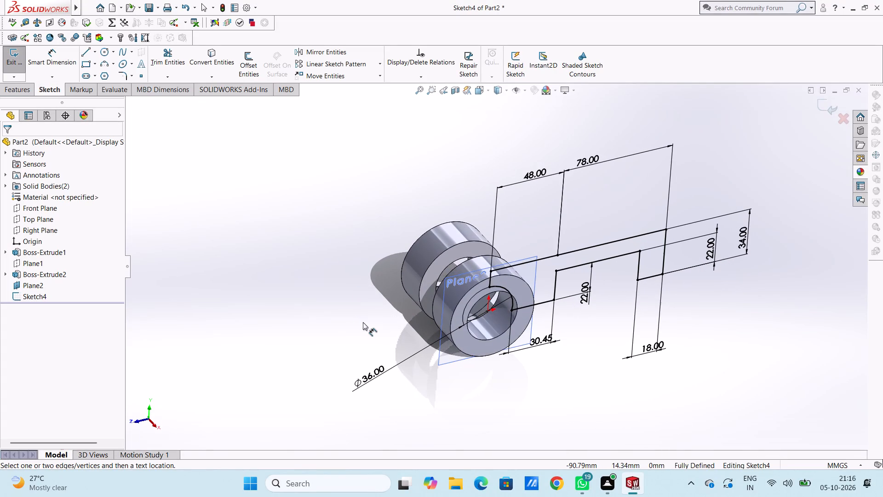
left_click(19, 94)
left_click(15, 75)
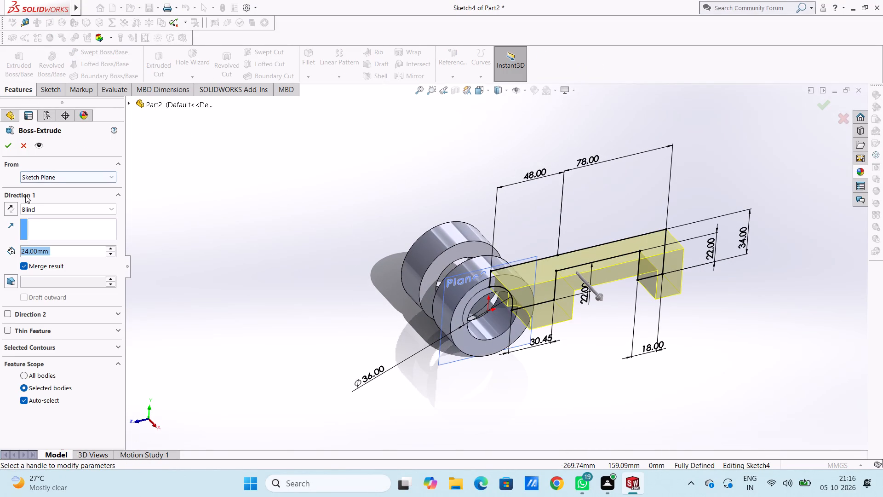
left_click(11, 209)
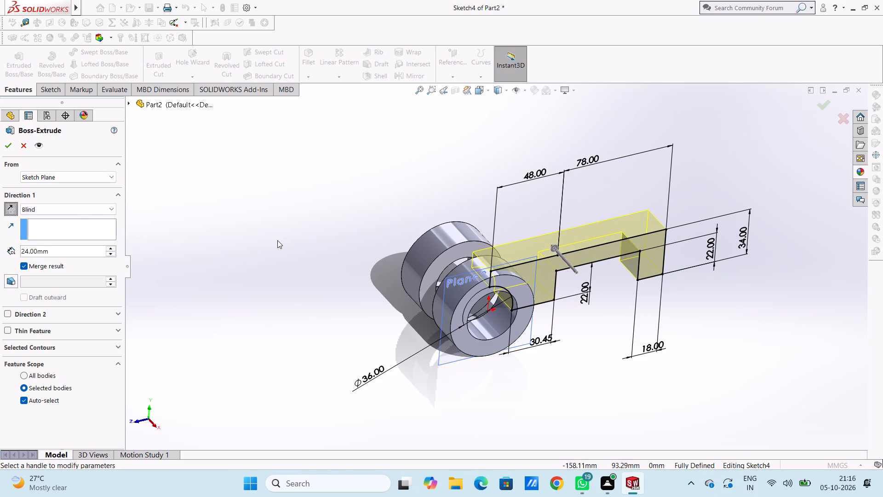
key("1")
double_click(89, 250)
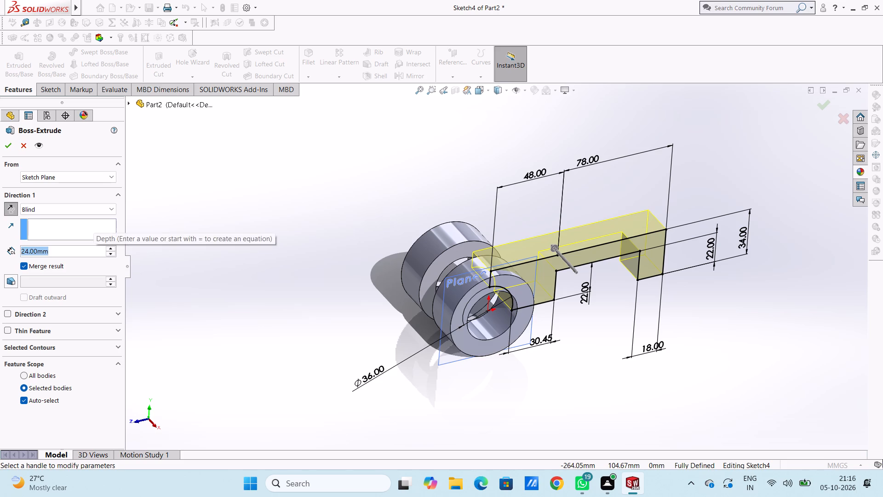
type("18")
key("Return")
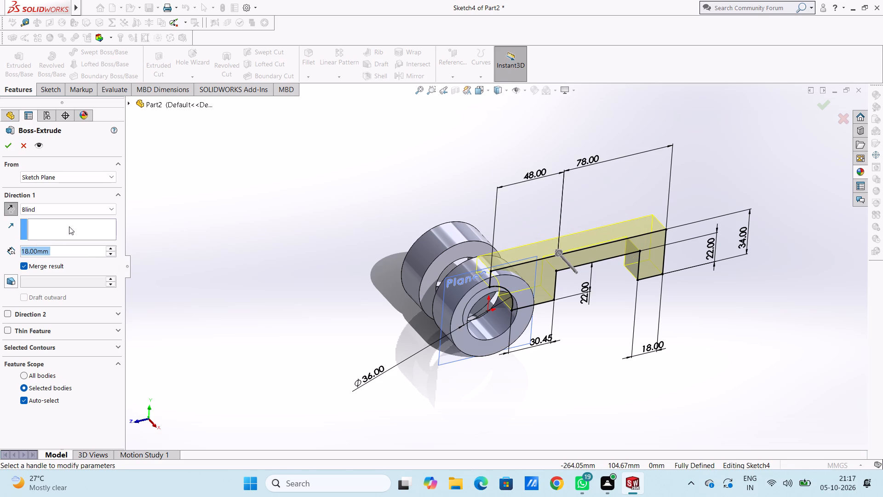
left_click(9, 145)
left_click(194, 203)
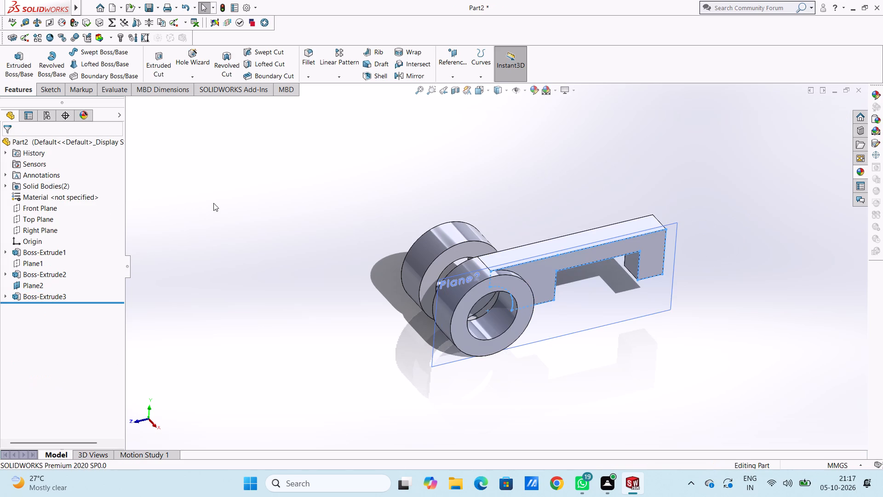
Hide Plane2.
middle_click_drag(213, 202, 225, 220)
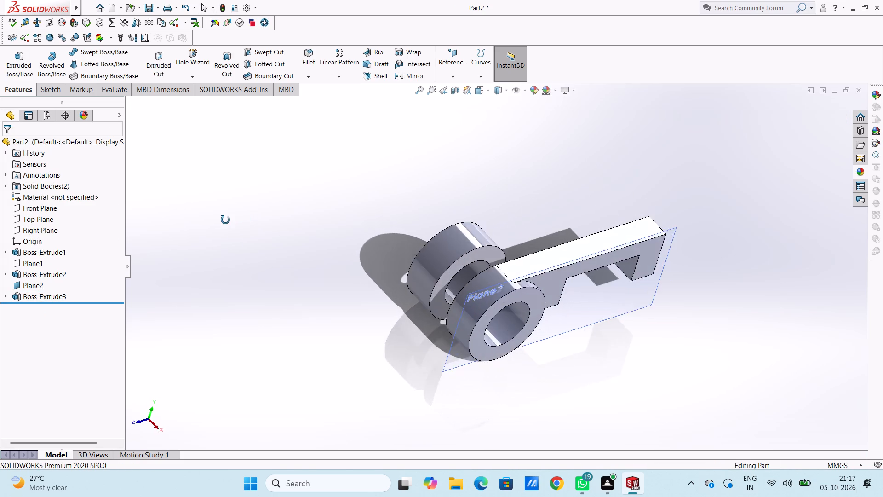
middle_click_drag(225, 220, 199, 211)
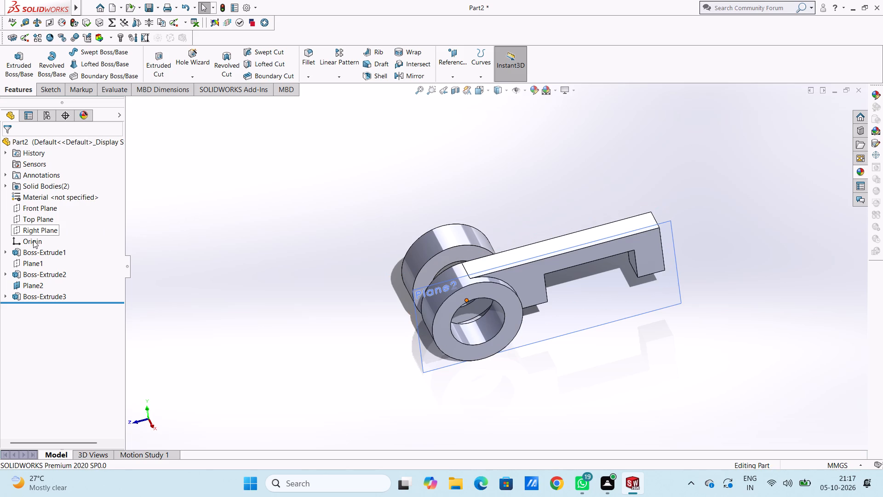
left_click(41, 285)
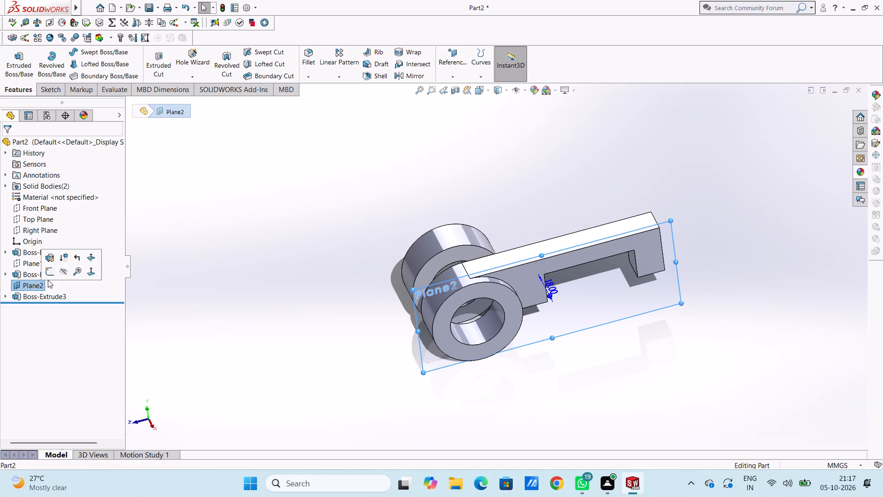
left_click(60, 271)
left_click(193, 268)
Examine the extruded arm and both rings from several angles, including the left side view.
middle_click_drag(193, 265, 272, 318)
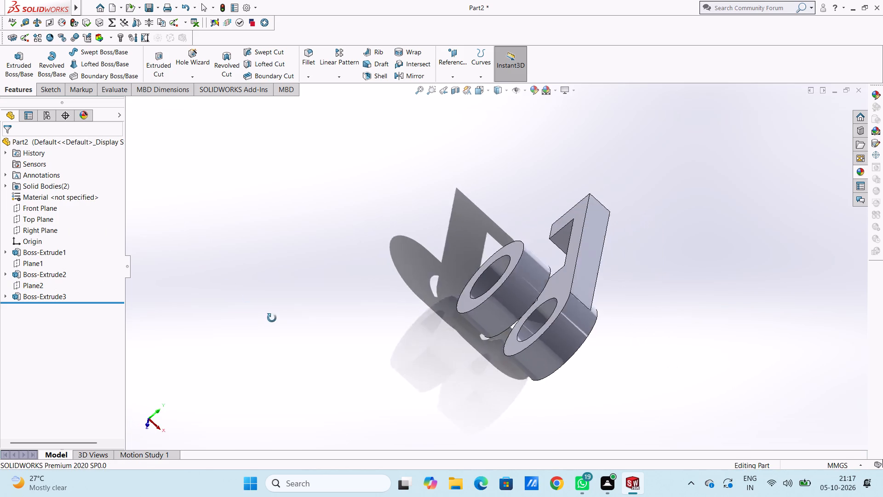
middle_click_drag(272, 318, 265, 406)
middle_click_drag(196, 297, 321, 396)
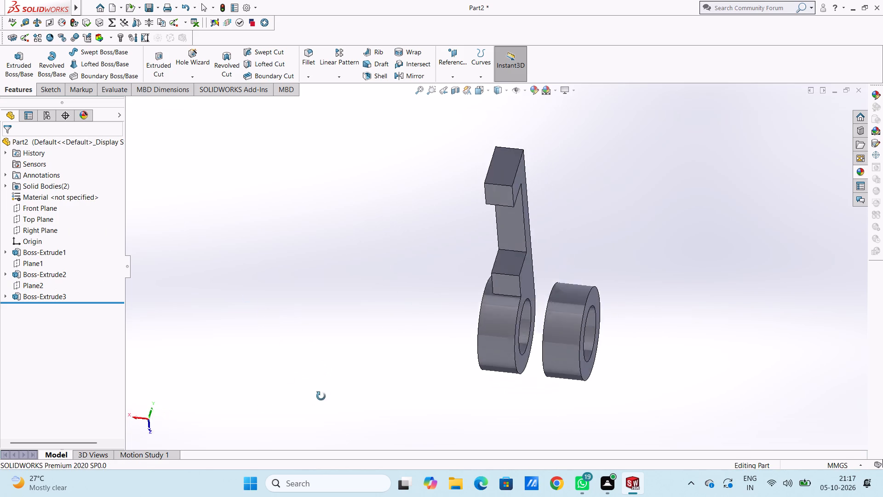
middle_click_drag(321, 396, 292, 413)
middle_click_drag(253, 210, 207, 241)
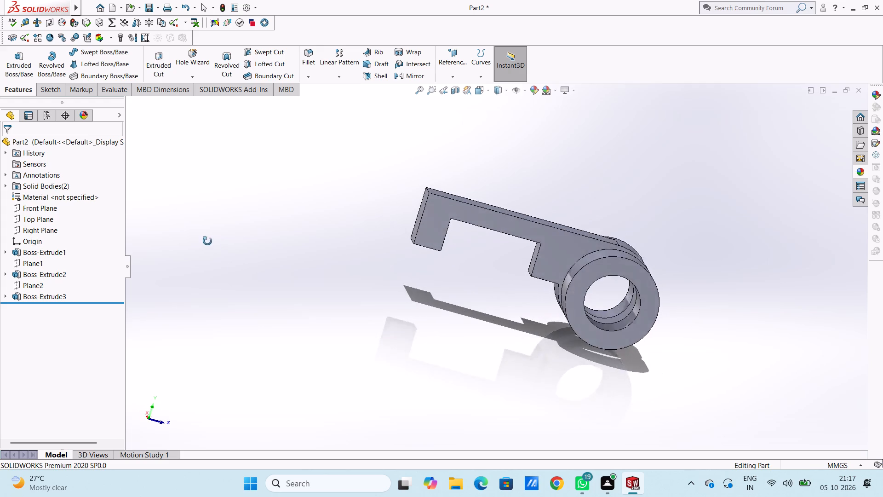
middle_click_drag(207, 241, 188, 266)
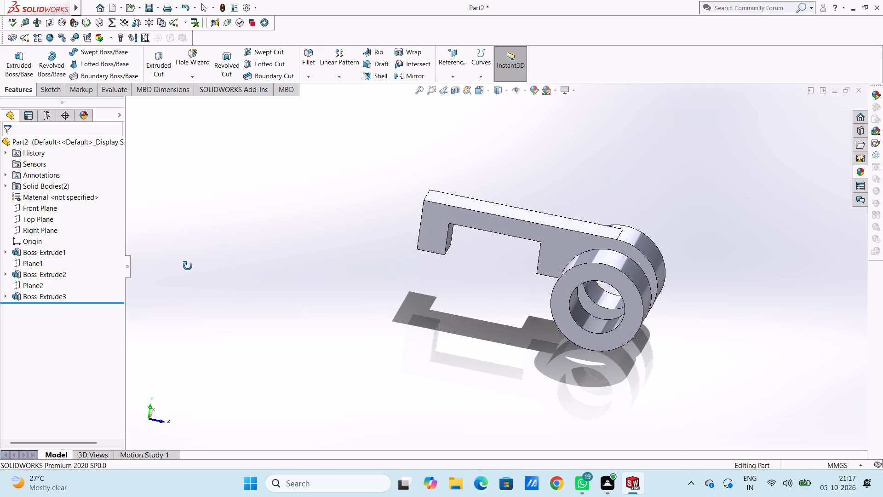
middle_click_drag(188, 266, 241, 296)
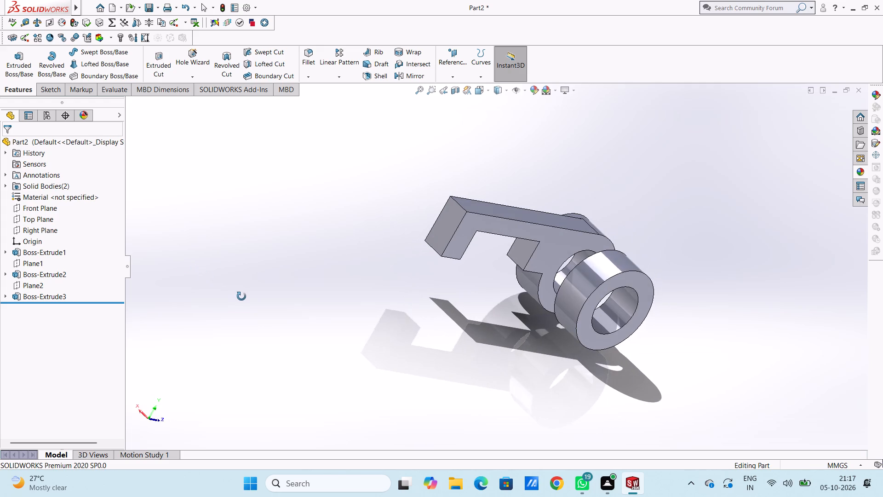
middle_click_drag(241, 296, 237, 295)
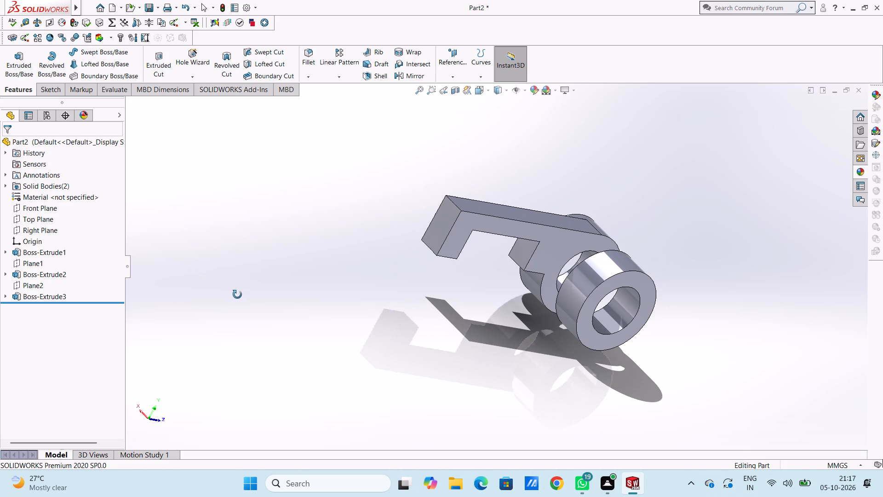
middle_click_drag(237, 295, 237, 294)
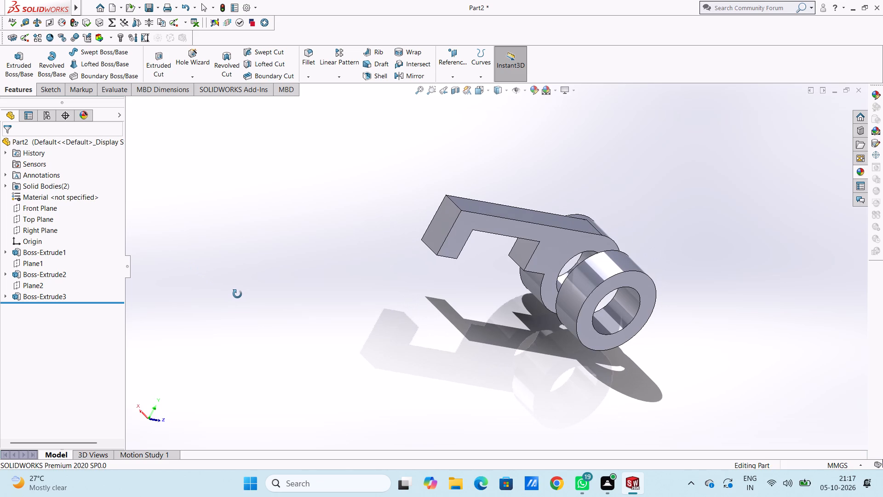
middle_click_drag(237, 294, 204, 295)
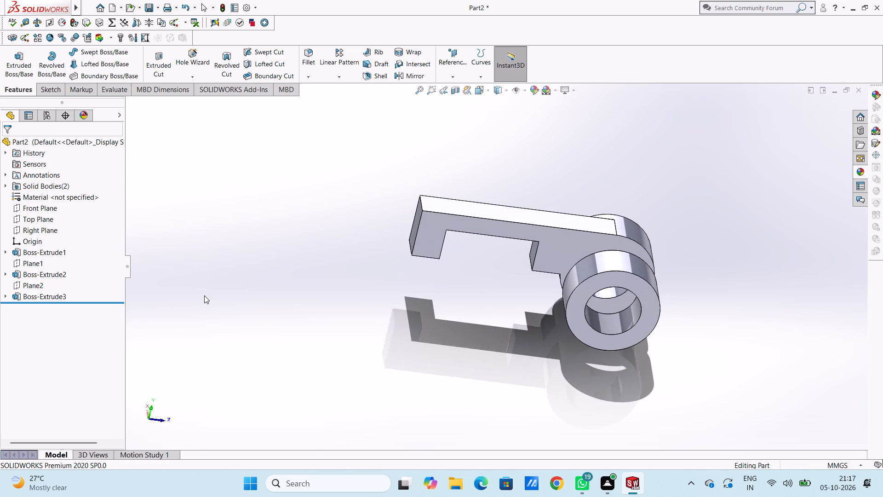
key("ctrl+3")
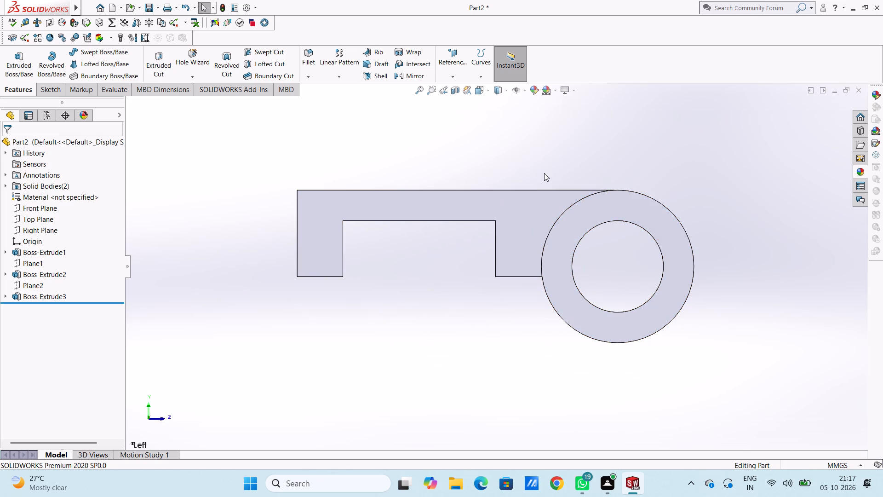
scroll(544, 173, "up", 3)
Start a sketch on the second ring's flat face that faces the arm's ring, viewed from the left side.
middle_click_drag(669, 249, 577, 302)
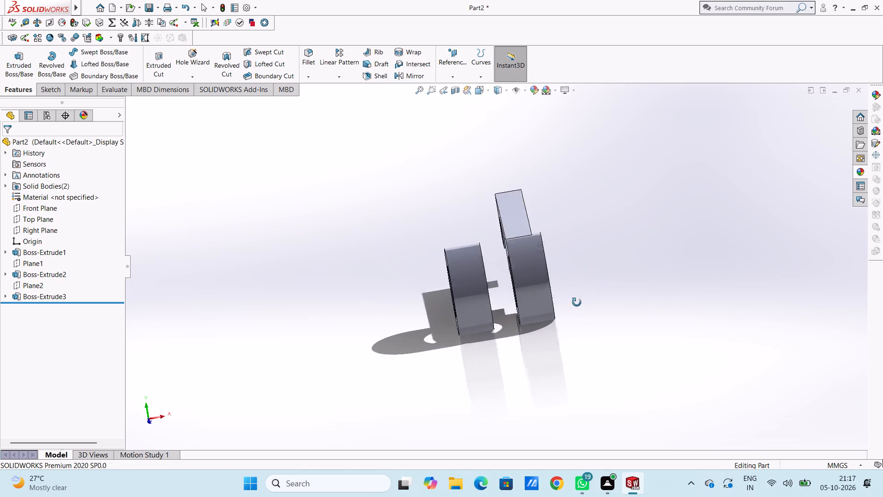
middle_click_drag(577, 302, 561, 329)
left_click(453, 271)
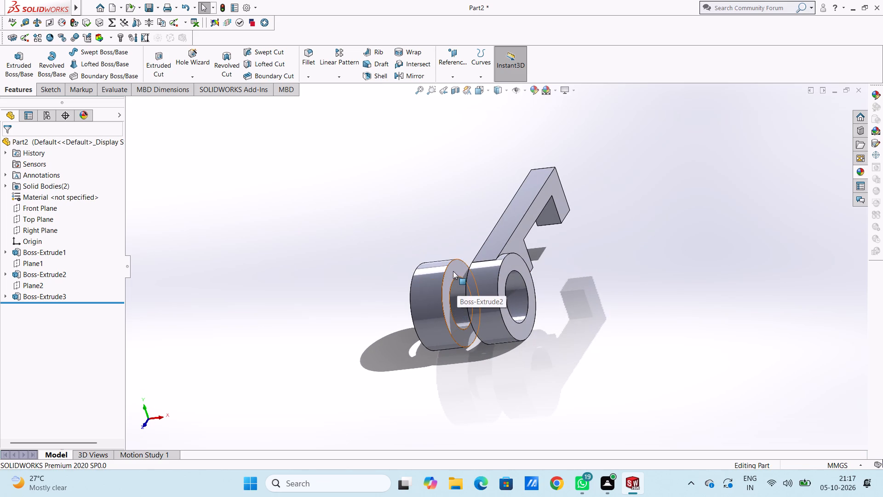
left_click(492, 244)
left_click(417, 238)
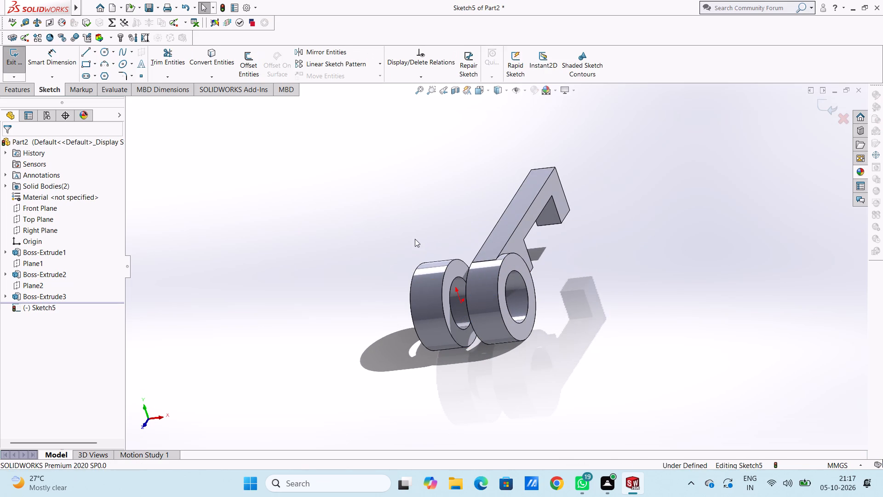
middle_click_drag(336, 309, 448, 258)
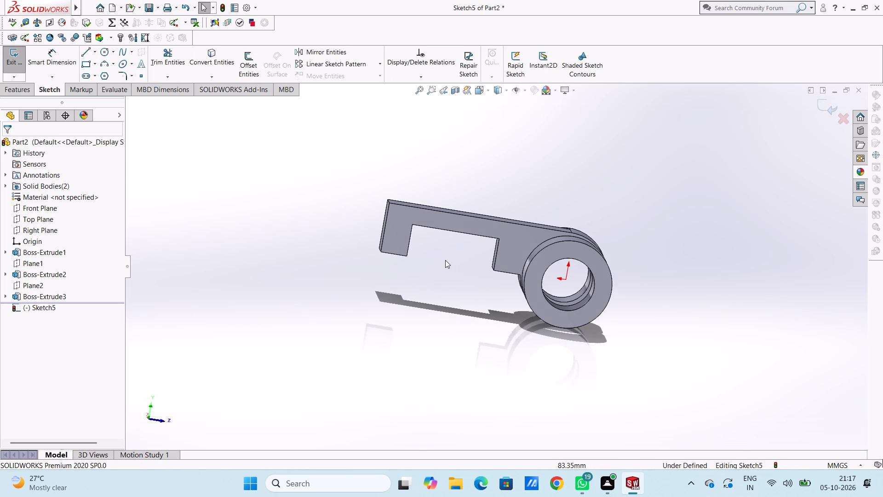
key("ctrl+3")
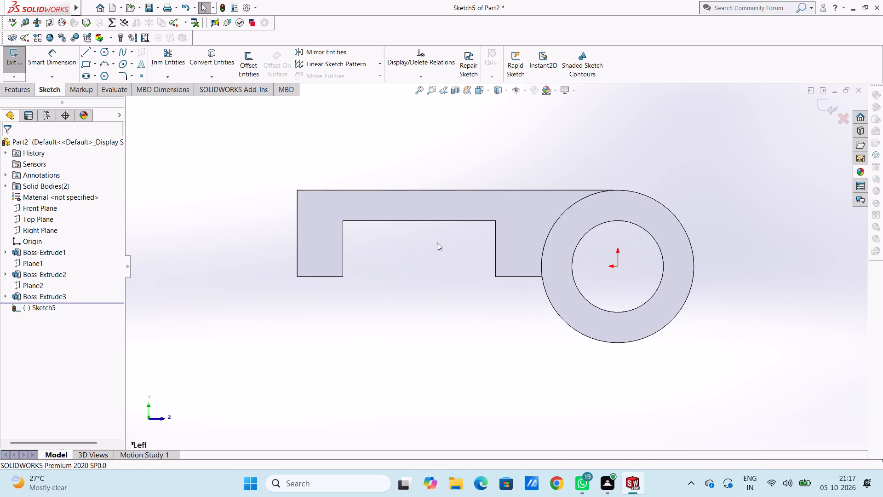
Trace the existing arm's stepped profile with connected lines (126, 34, 18, 22, 60 and 22 mm), ending with a horizontal line inside the bore.
left_click(89, 55)
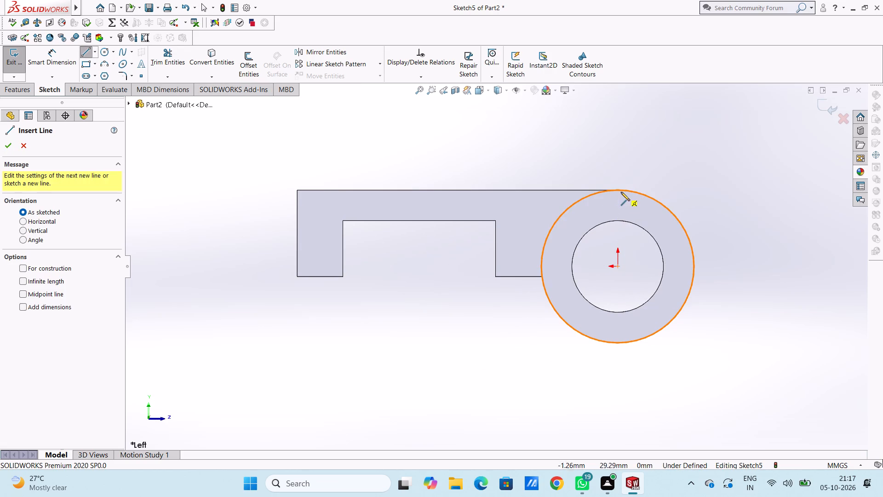
left_click(617, 191)
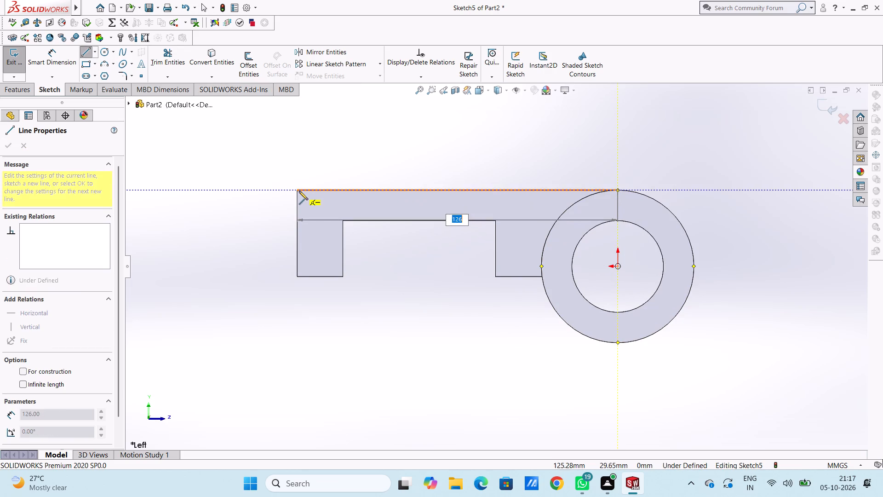
left_click(296, 191)
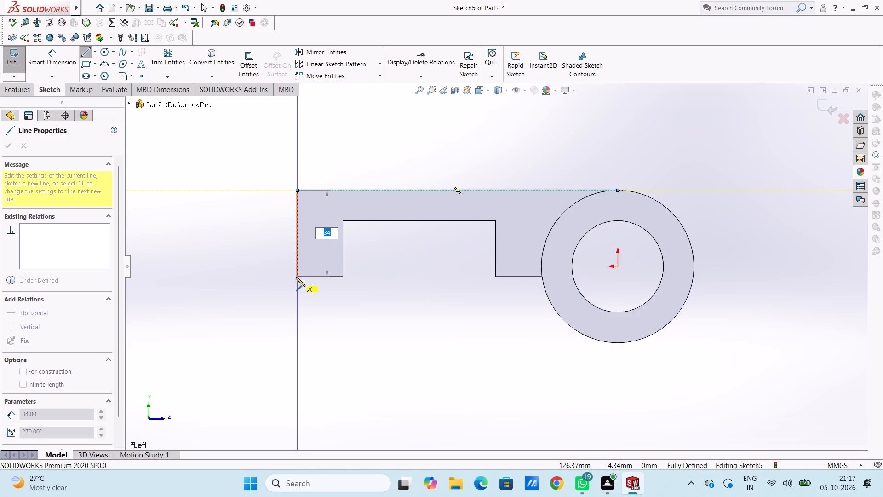
left_click(297, 277)
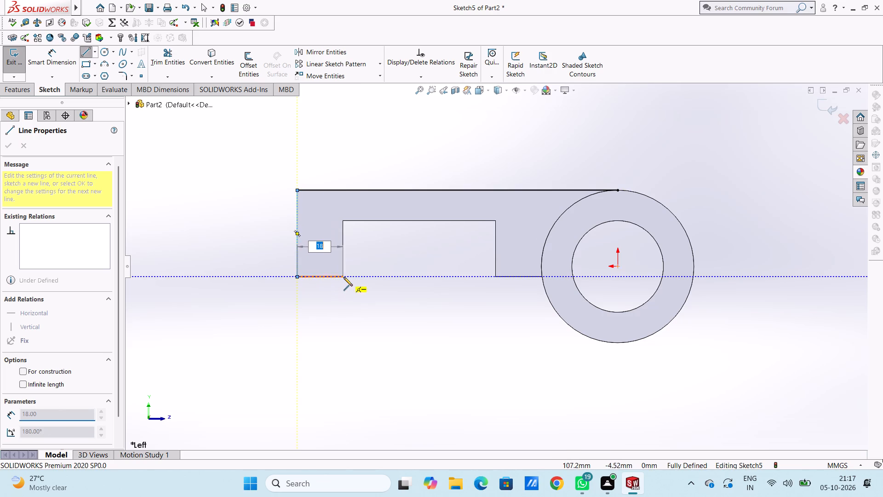
left_click(344, 277)
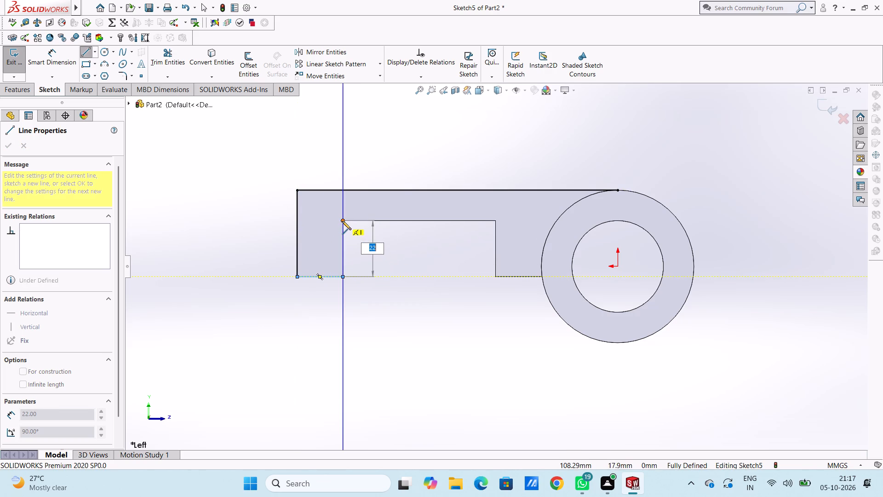
left_click(342, 221)
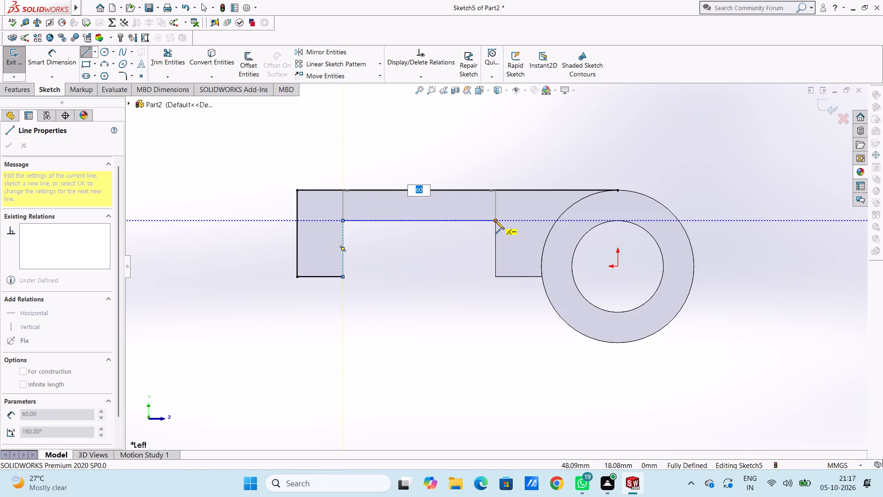
left_click(495, 220)
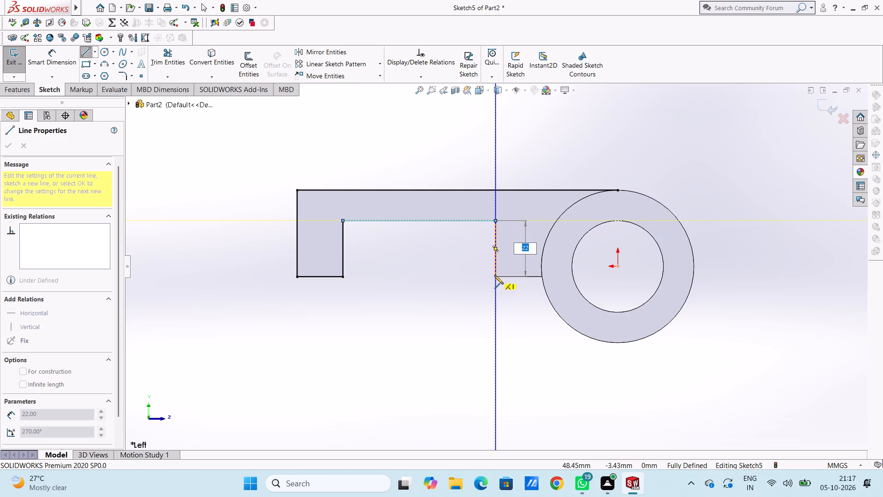
left_click(494, 277)
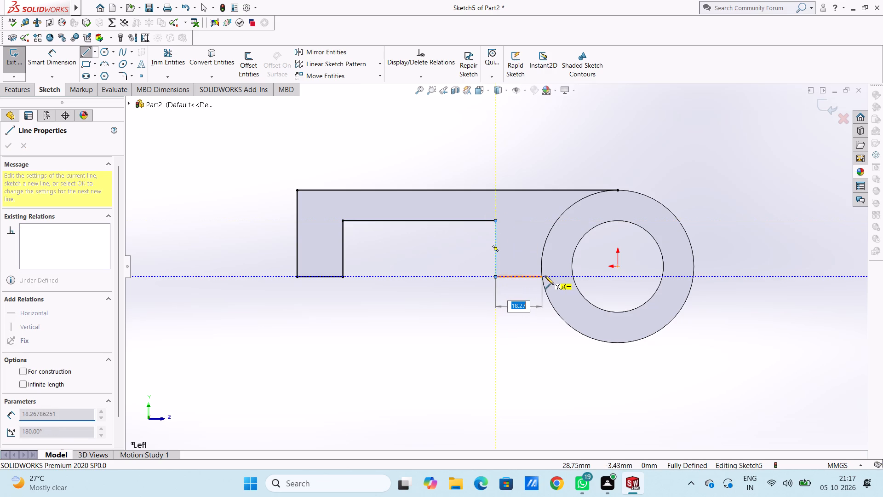
left_click(587, 275)
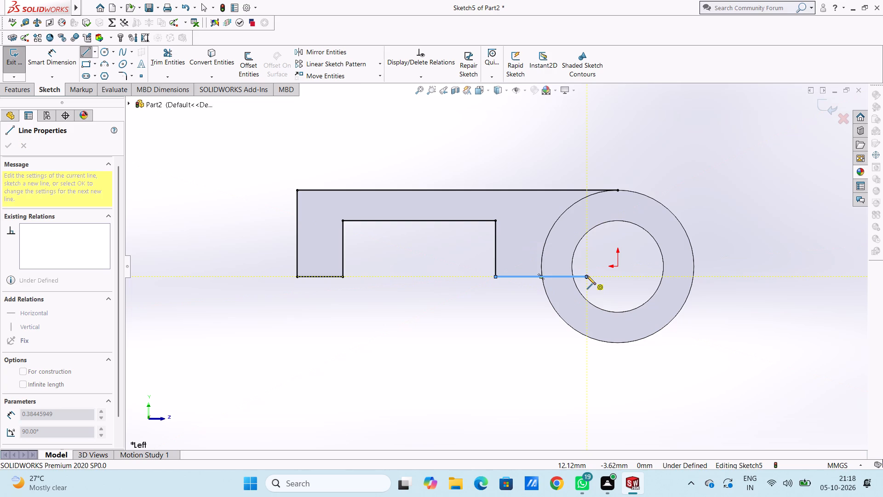
key("Escape")
key("Escape")
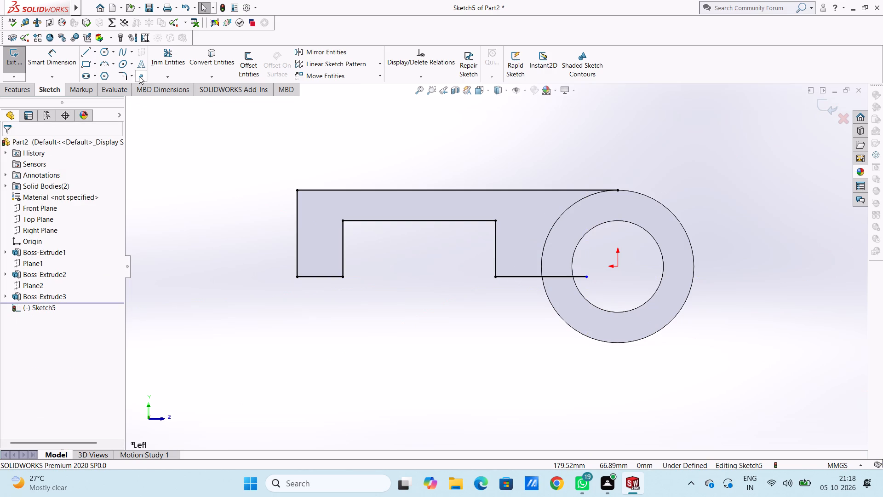
Draw a circle of 18 mm radius centred on the origin, matching the ring's bore.
left_click(106, 53)
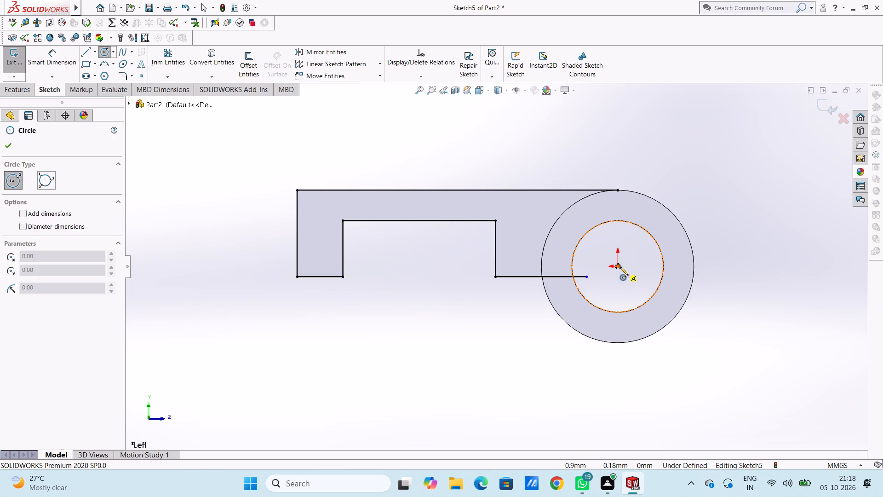
left_click(619, 267)
left_click(635, 223)
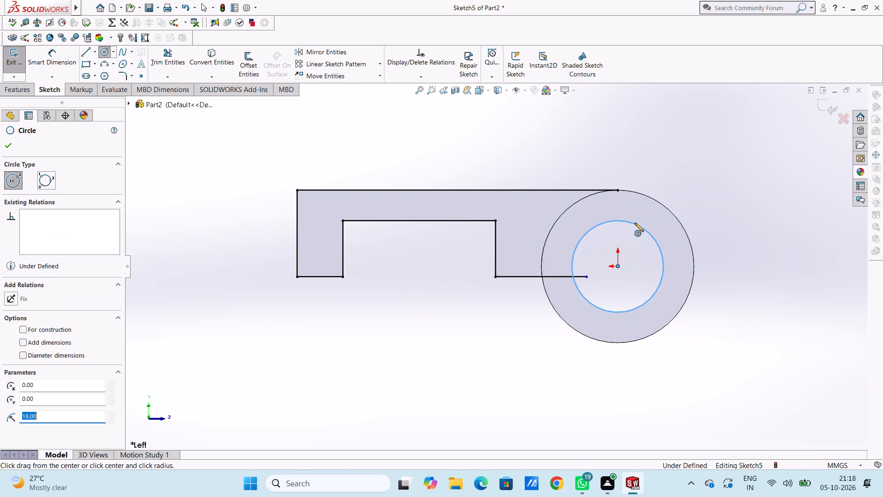
key("Escape")
key("Escape")
key("Escape")
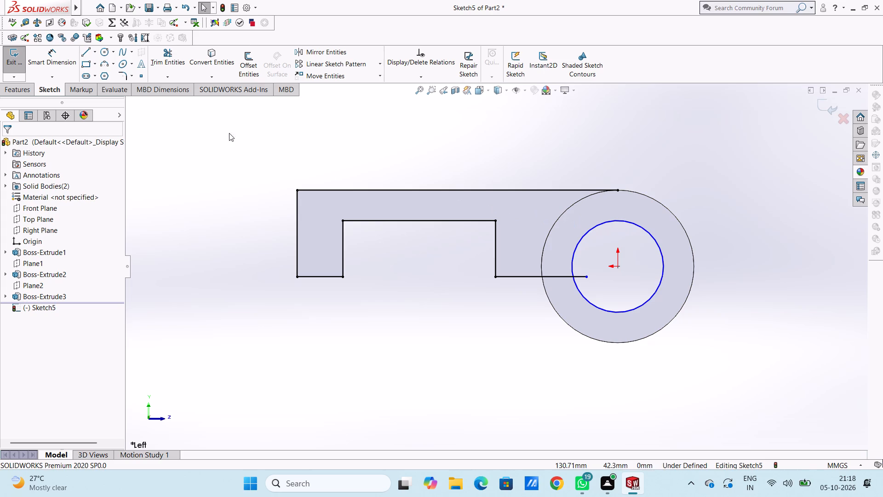
Draw a vertical line about 16.6 mm long from the profile's upper end on the ring down into the bore.
left_click(90, 56)
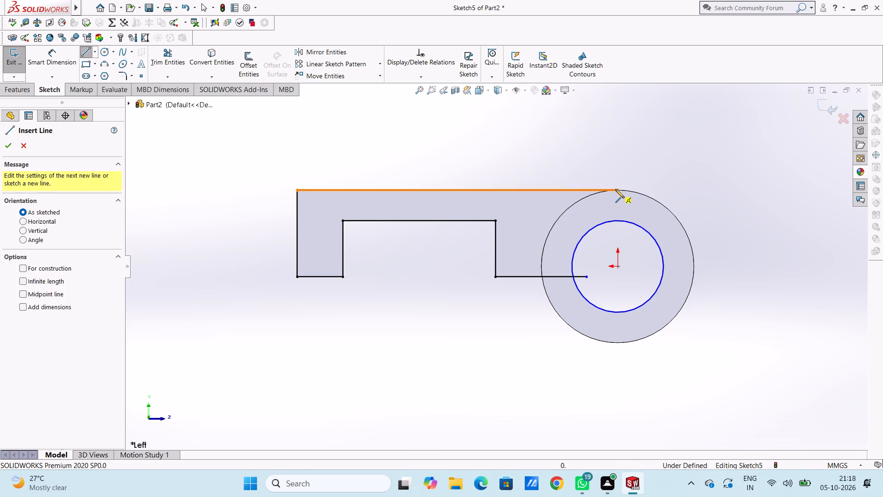
left_click(617, 190)
left_click(618, 232)
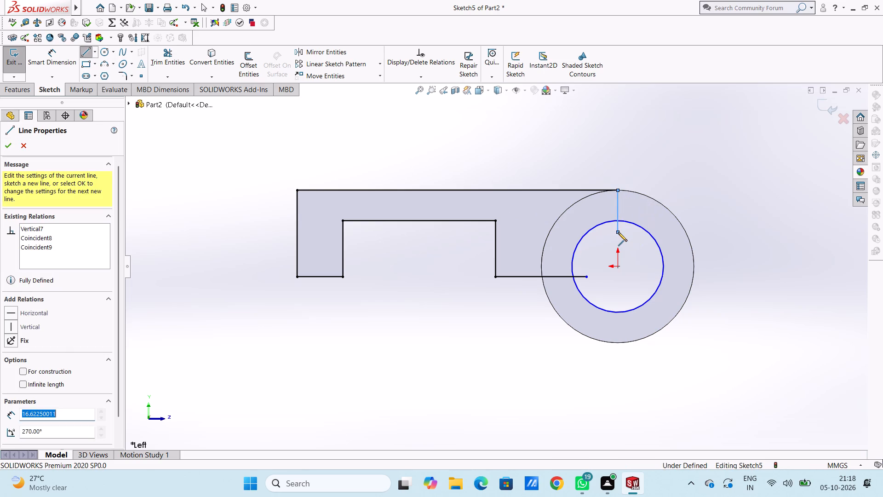
key("Escape")
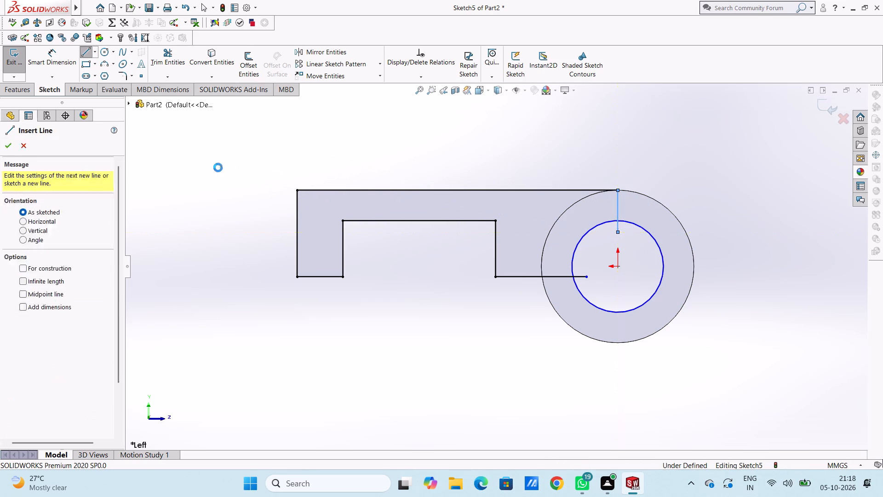
Trim the circle to the arc between the two lines and remove the line ends inside the bore, closing the profile.
left_click(168, 63)
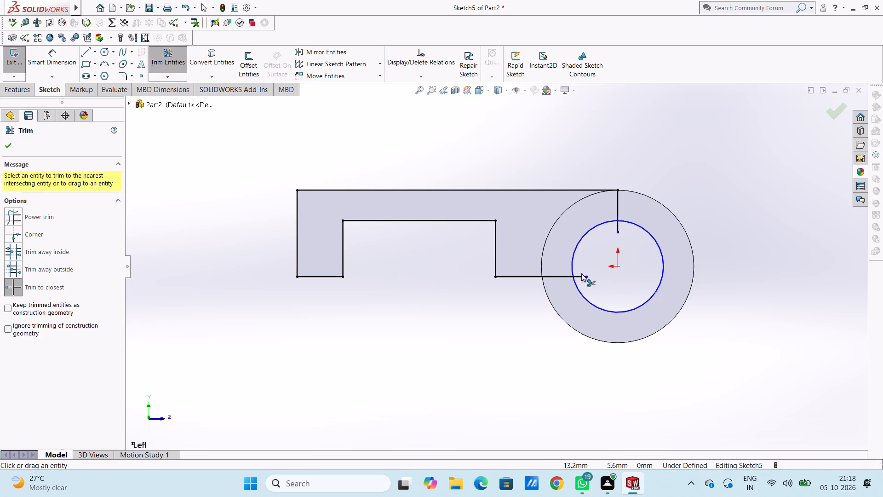
left_click(585, 276)
left_click(582, 292)
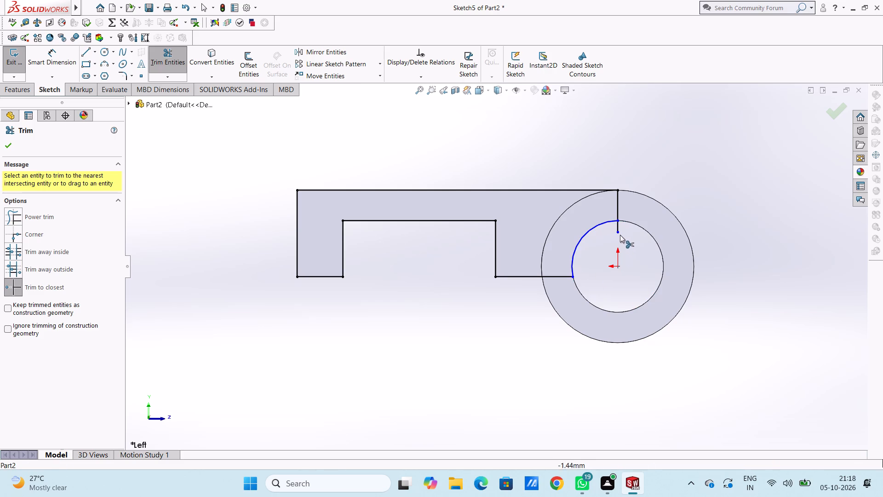
left_click(619, 231)
key("Escape")
key("Escape")
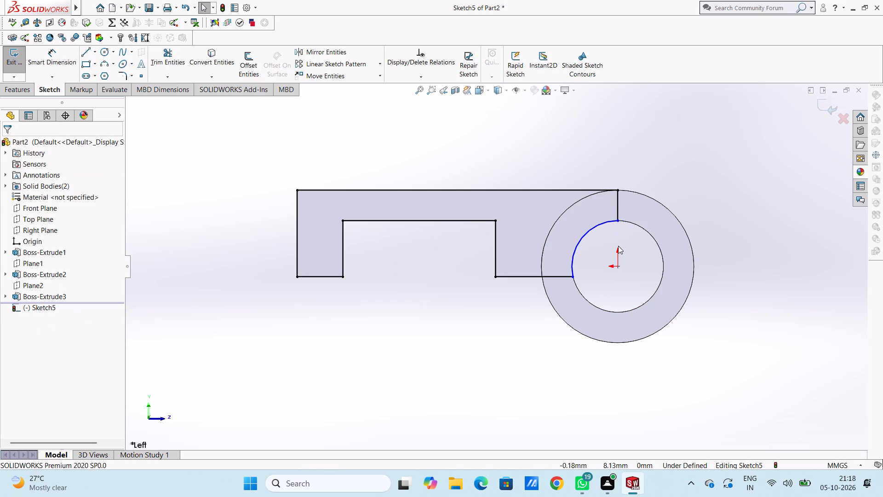
Dimension the radius of the profile's inner arc.
left_click(63, 60)
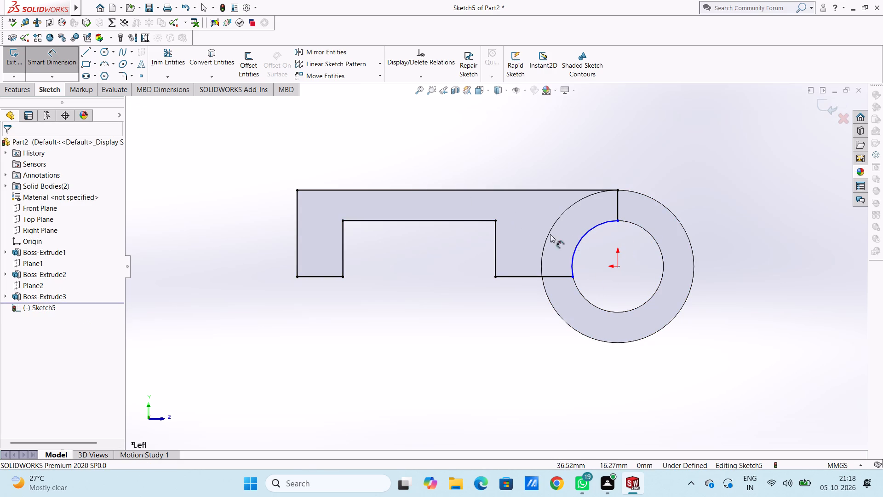
left_click(579, 240)
left_click(720, 345)
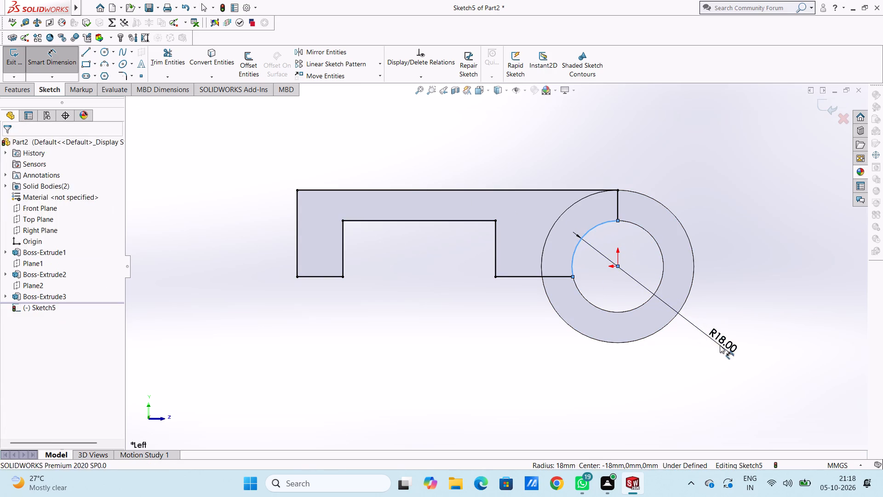
left_click(678, 331)
left_click(727, 278)
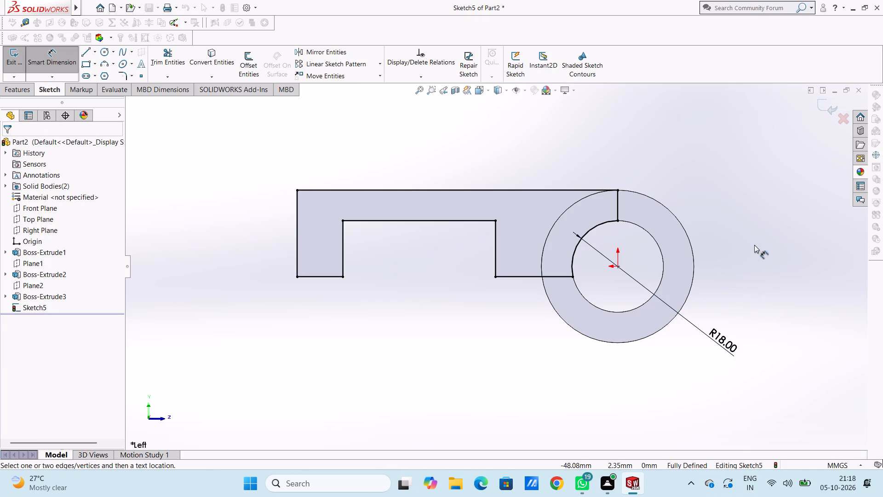
Extrude the second arm profile as a blind 18 mm boss in the reversed direction, with Merge result on.
middle_click_drag(755, 244, 722, 321)
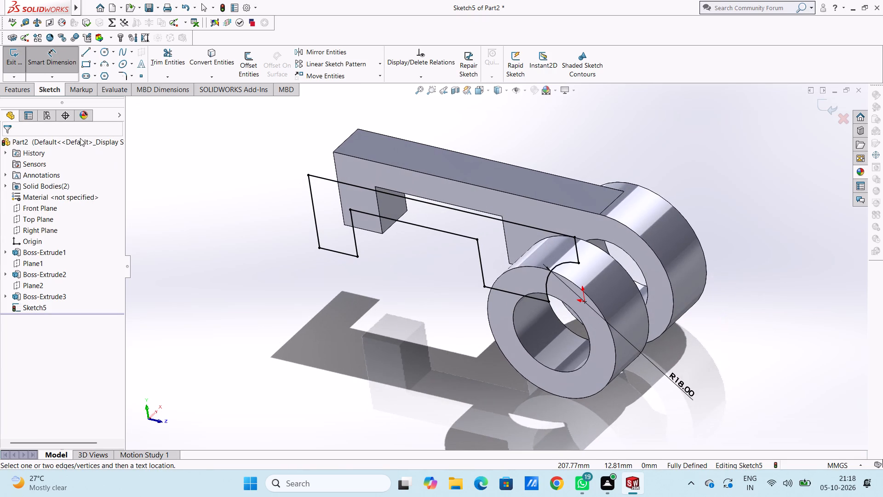
left_click(69, 65)
left_click(23, 90)
left_click(21, 72)
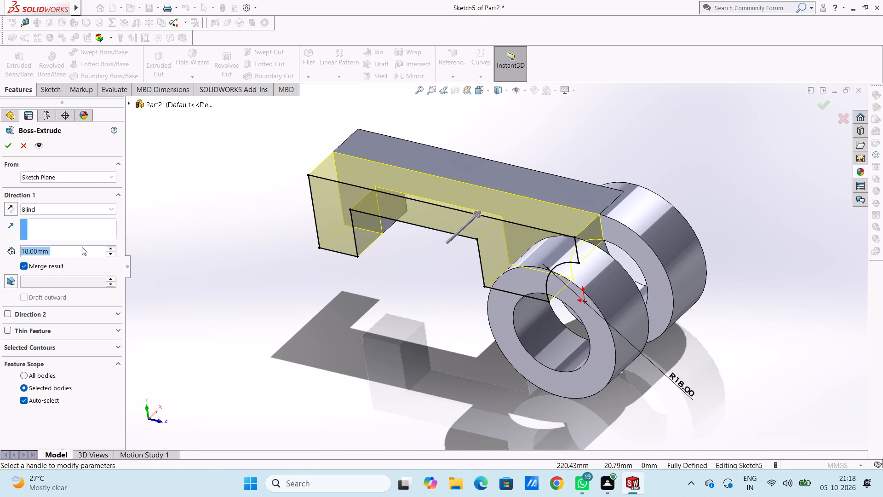
left_click(12, 208)
left_click(8, 149)
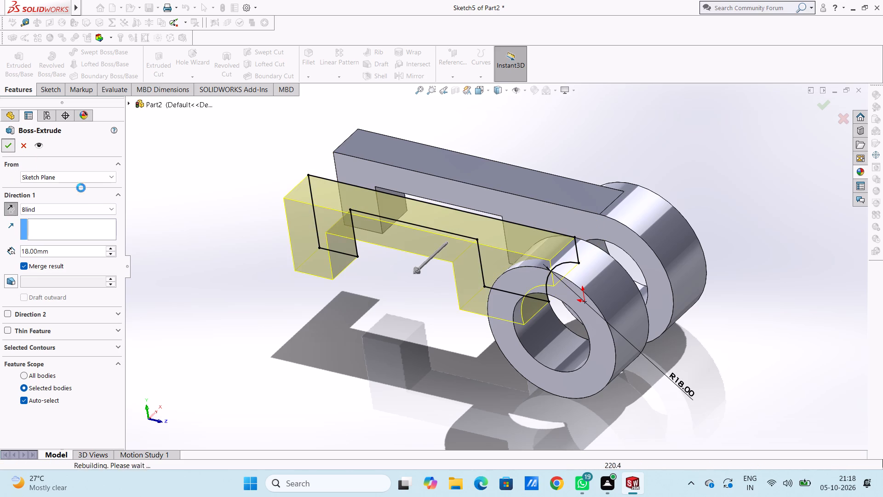
left_click(193, 255)
Start a sketch on the upper flat face of the newly extruded arm, viewed from the top.
middle_click_drag(183, 267, 301, 340)
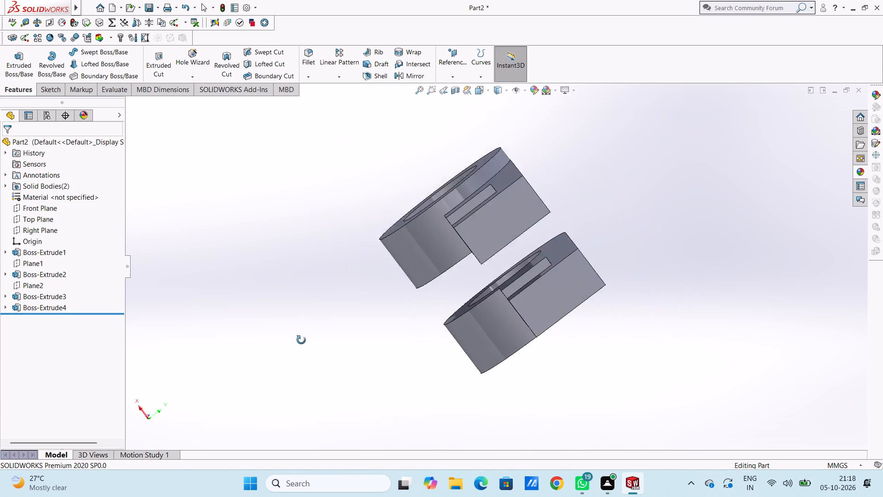
middle_click_drag(301, 340, 207, 381)
middle_click_drag(207, 381, 204, 316)
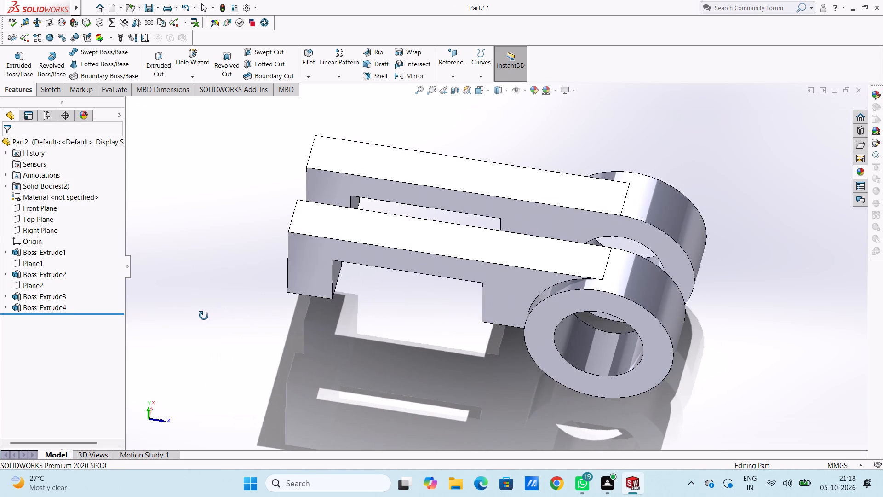
middle_click_drag(204, 316, 203, 316)
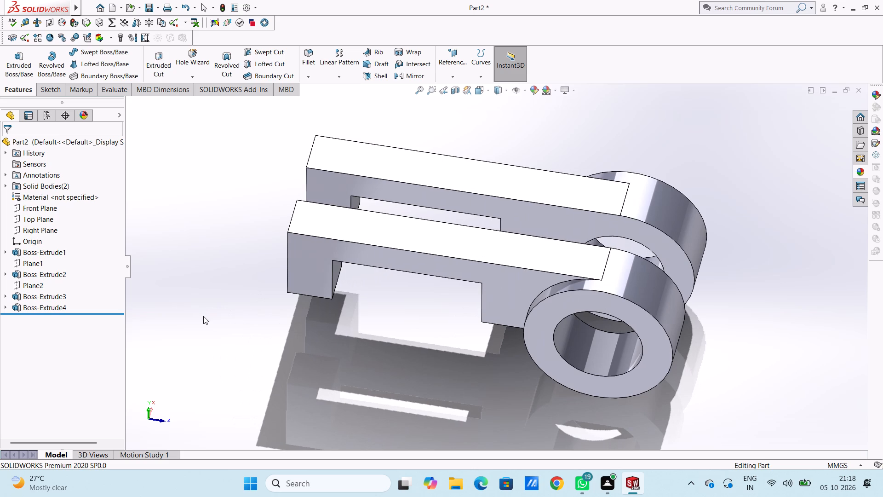
key("ctrl+4")
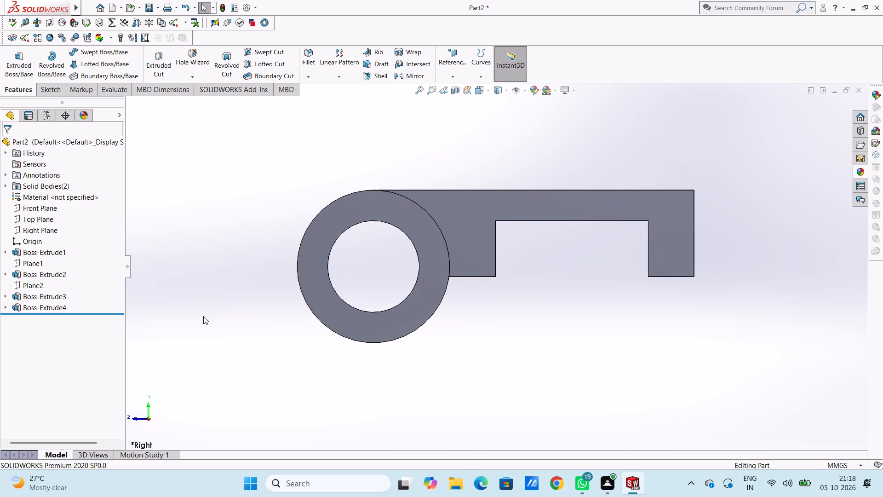
key("ctrl+5")
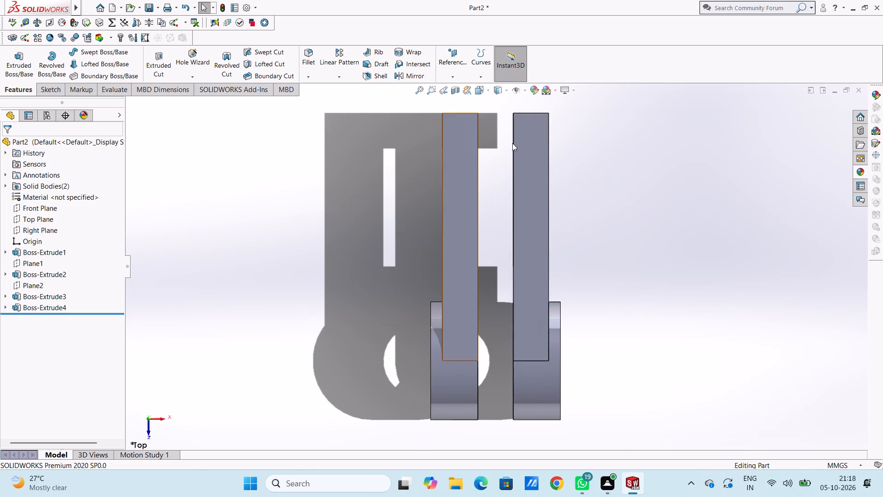
scroll(572, 107, "up", 2)
left_click(474, 171)
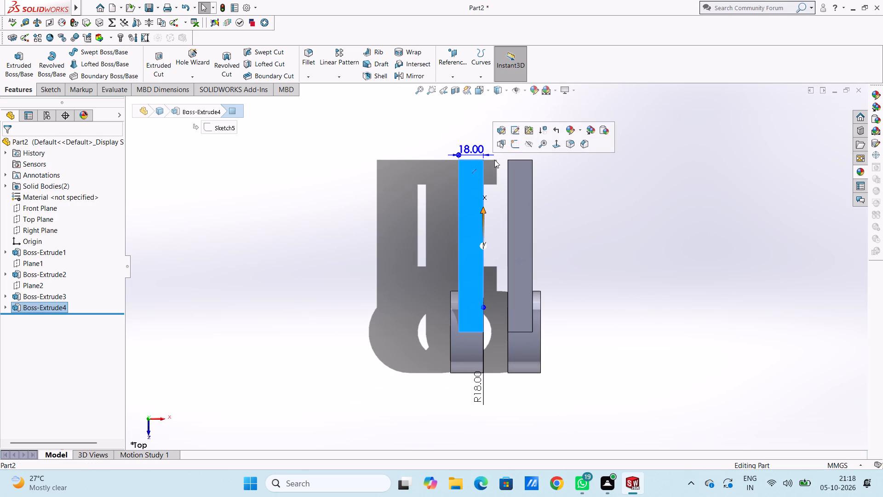
left_click(514, 146)
left_click(412, 157)
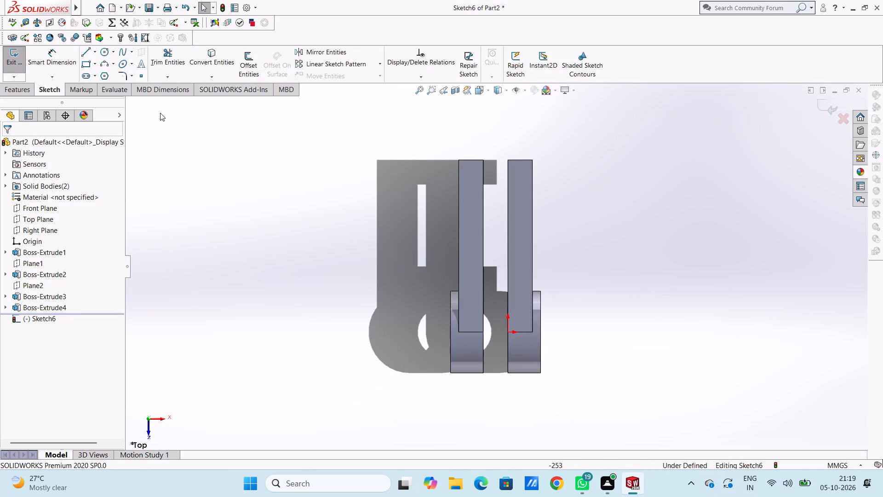
Sketch a corner rectangle across the free ends of both arms, 40 mm along the arms and 54 mm wide.
left_click(91, 68)
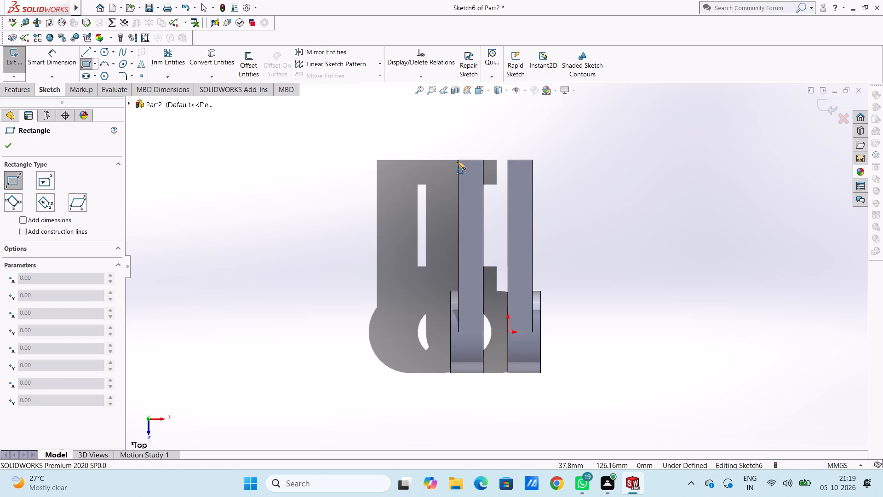
left_click(458, 160)
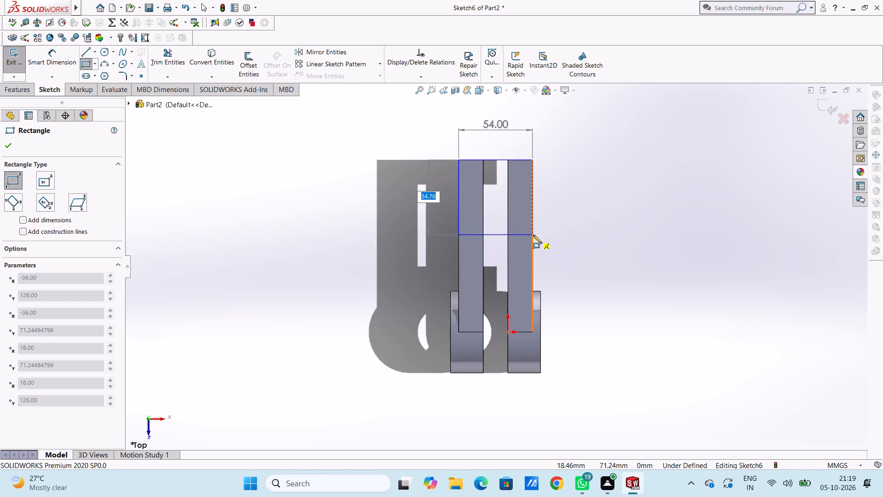
type("40")
key("Return")
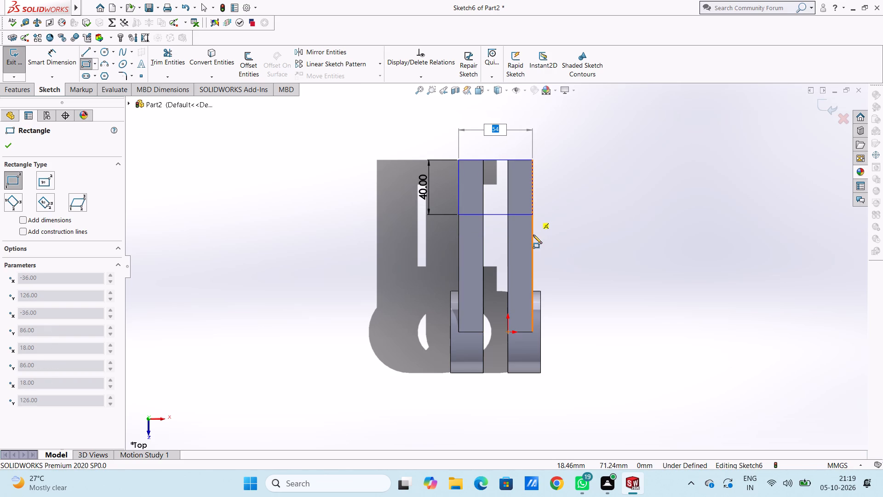
key("Return")
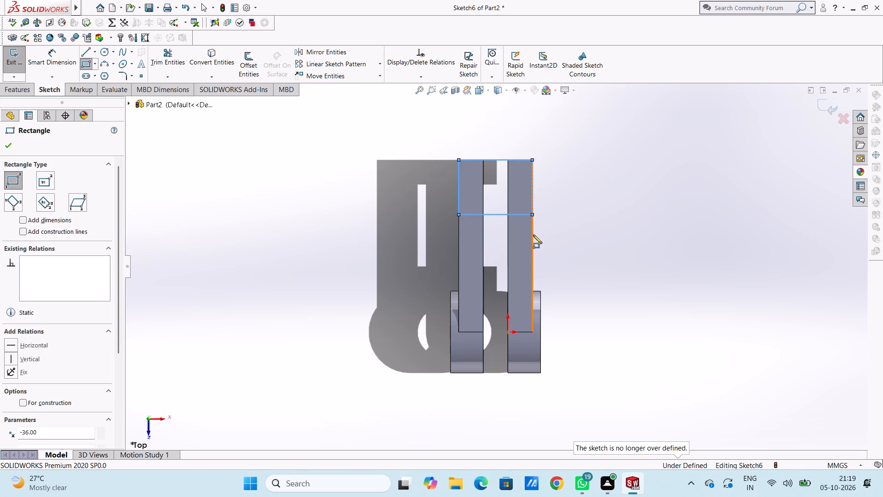
left_click(7, 144)
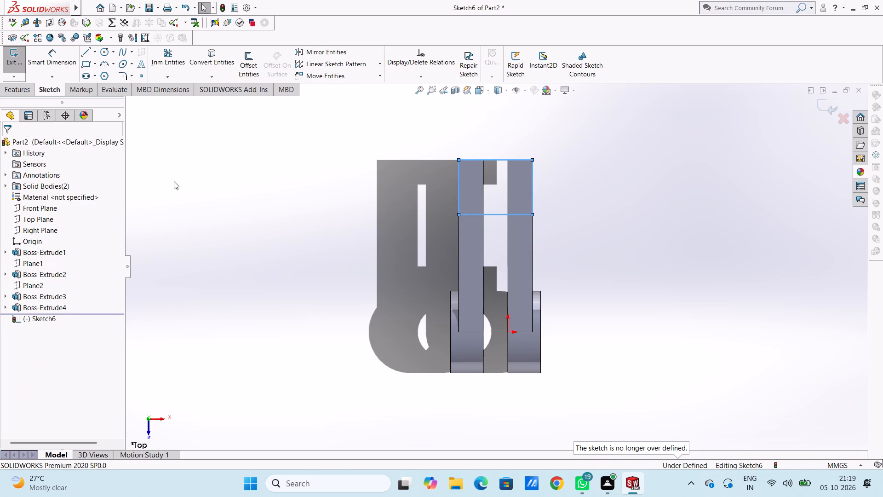
left_click(327, 262)
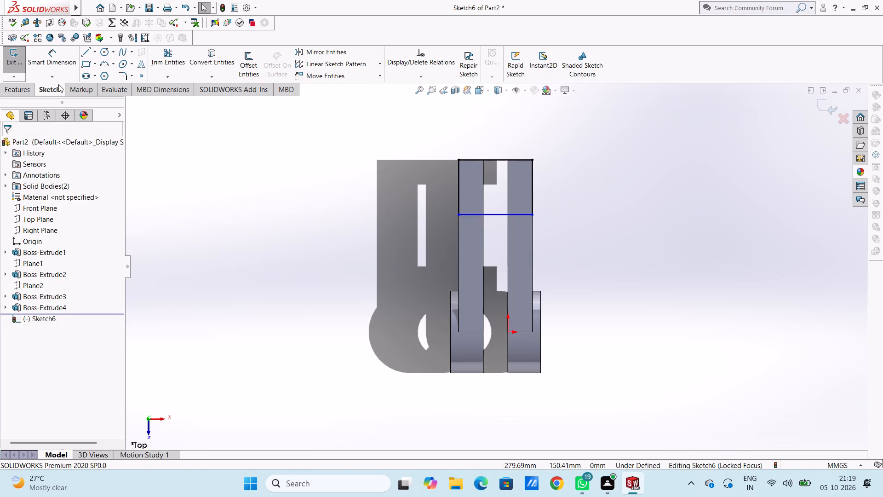
Dimension the rectangle's side that runs along the arm, keeping 40 mm.
left_click(56, 55)
left_click(460, 179)
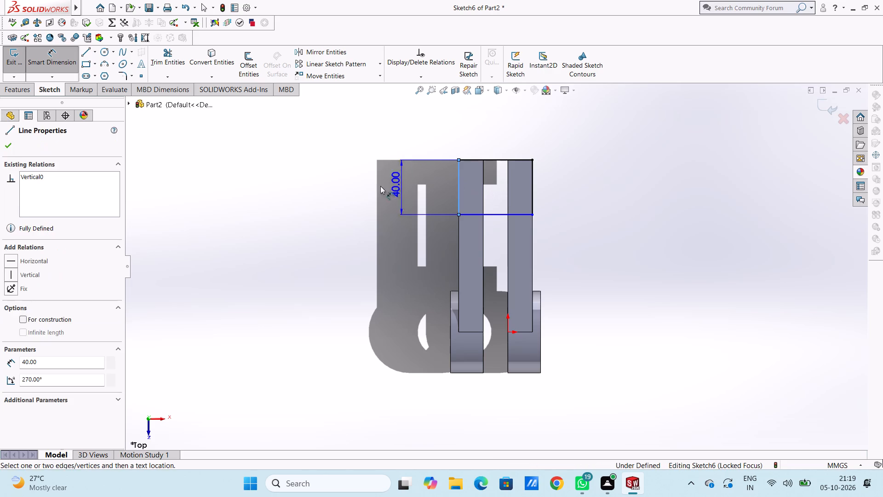
left_click(365, 189)
left_click(324, 174)
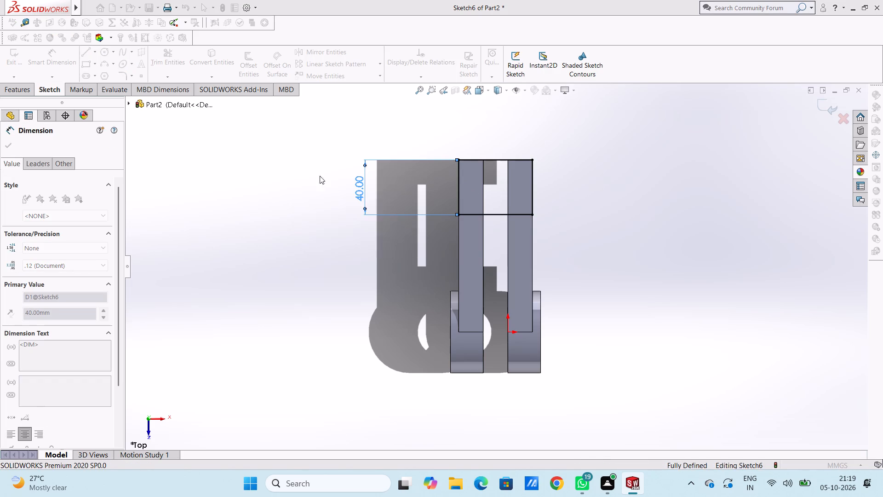
left_click(306, 182)
Extrude the rectangle as a blind 6 mm boss with Merge result on, bridging the two arms.
middle_click_drag(354, 284, 295, 265)
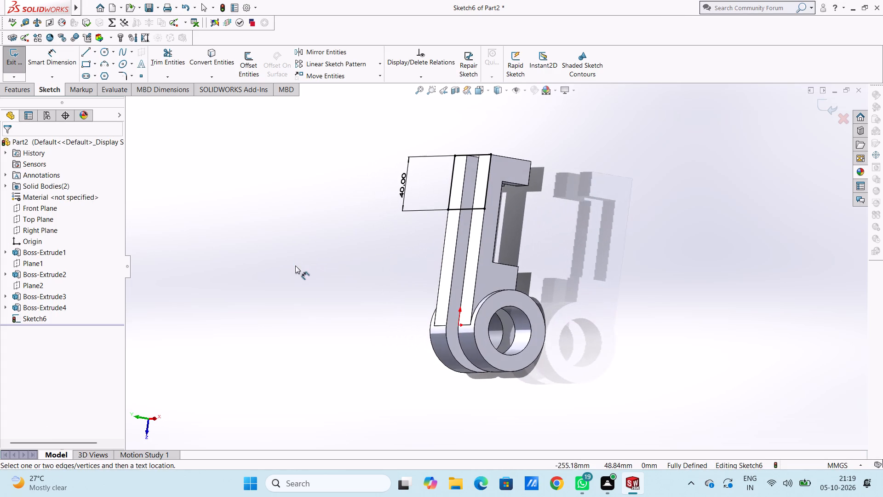
left_click(69, 69)
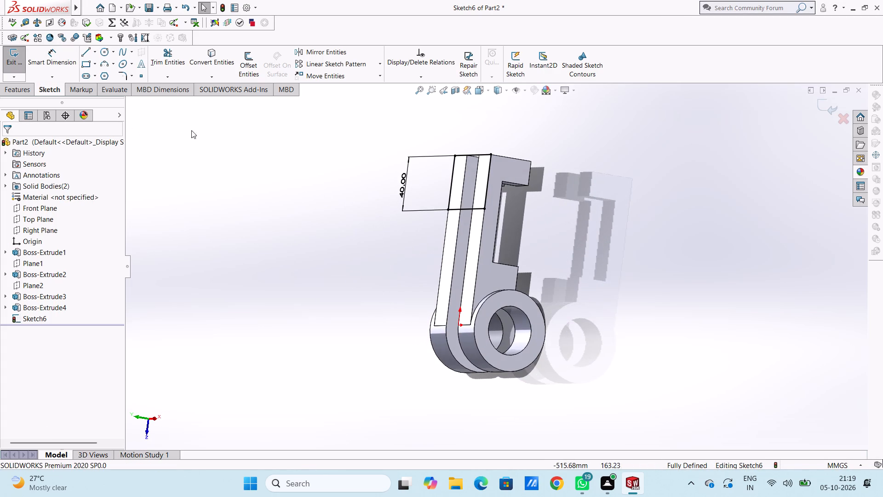
left_click(14, 88)
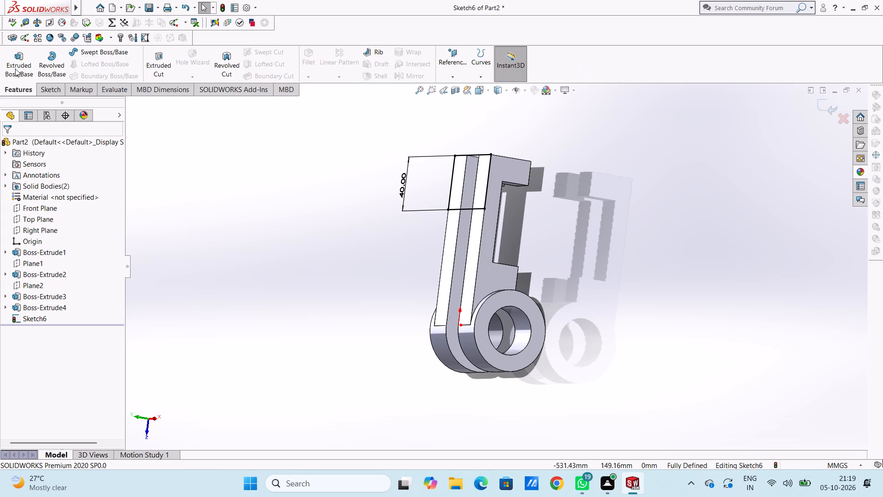
left_click(16, 57)
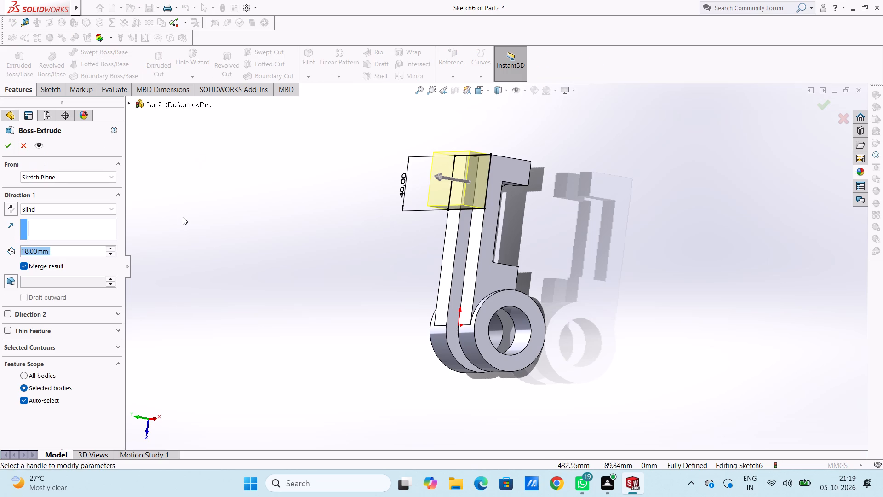
key("6")
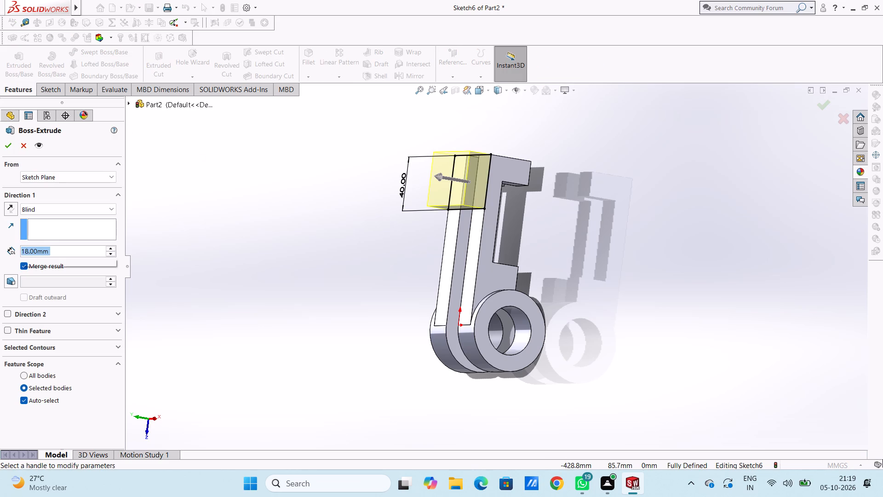
key("Return")
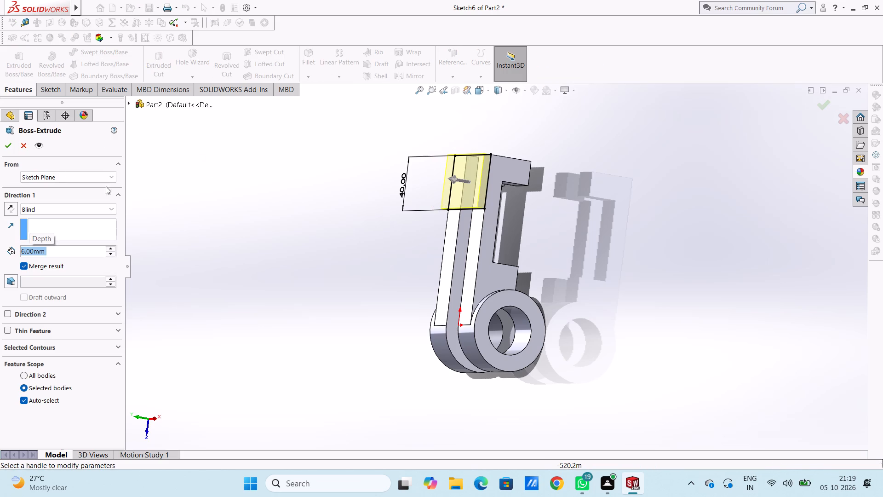
left_click(9, 145)
left_click(226, 247)
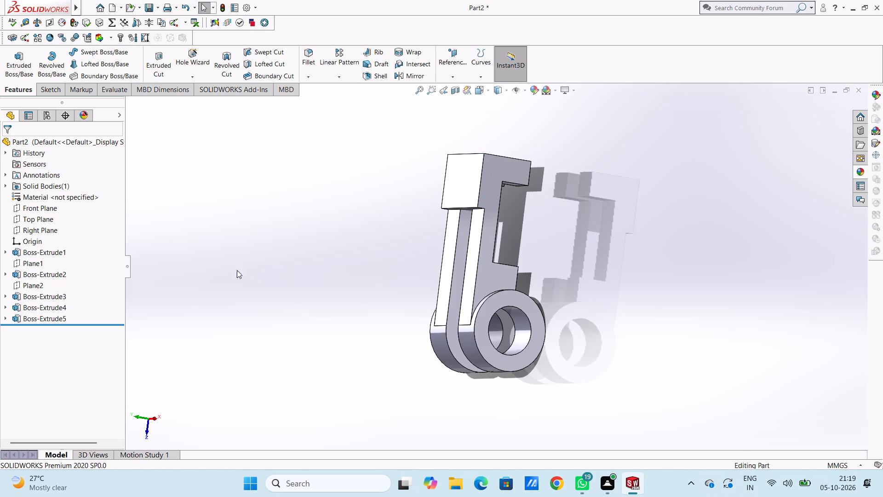
Start a sketch on the upper flat face of the arm that lies away from the origin, viewed from the top.
middle_click_drag(243, 276, 294, 183)
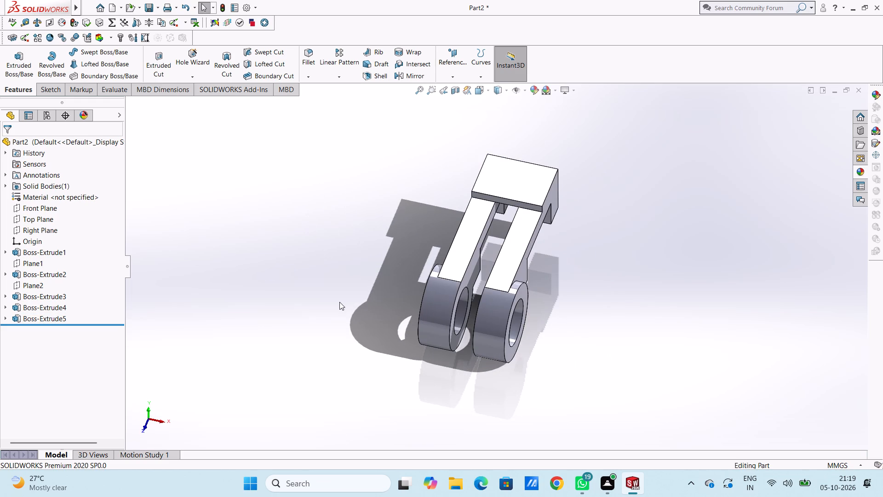
middle_click_drag(339, 301, 328, 259)
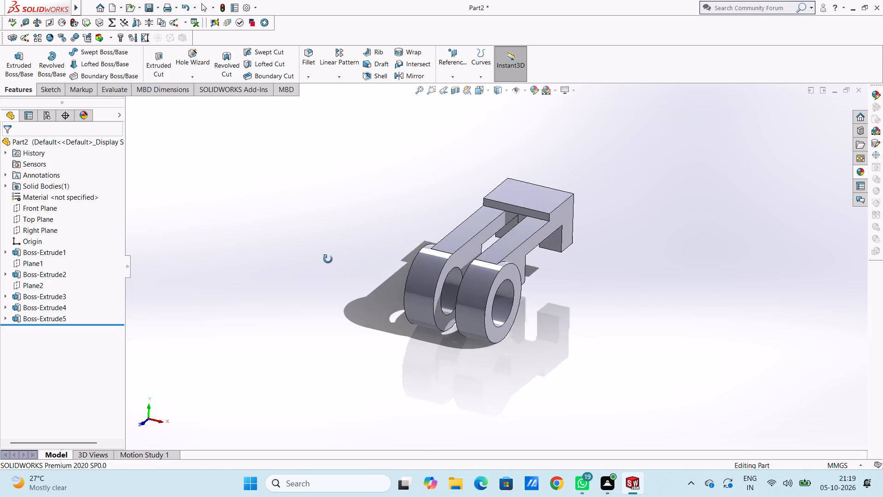
middle_click_drag(328, 259, 305, 285)
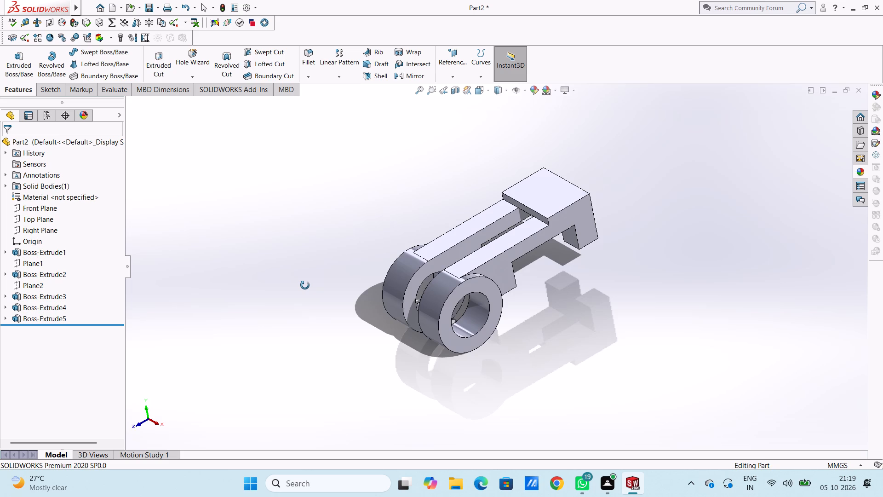
middle_click_drag(305, 285, 333, 295)
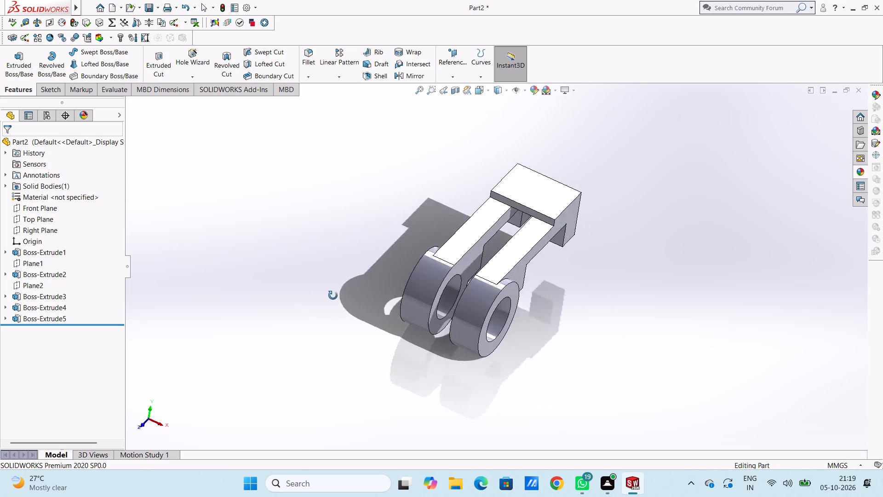
middle_click_drag(333, 295, 296, 268)
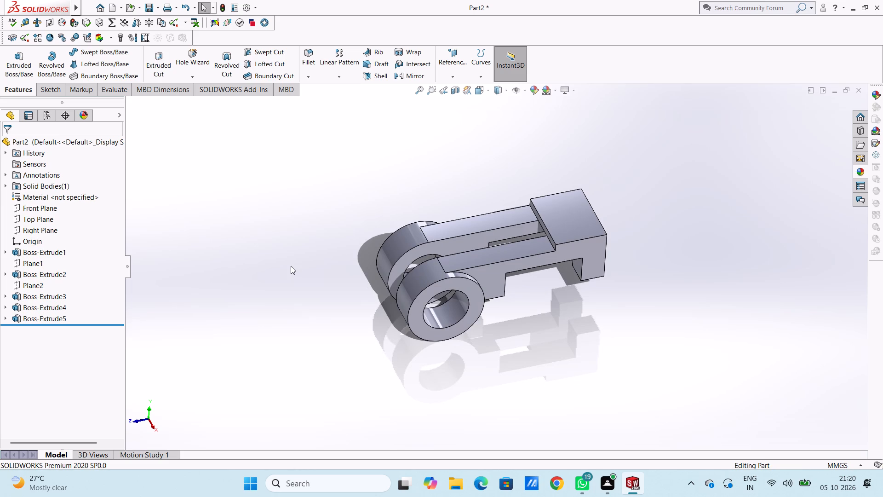
middle_click_drag(307, 276, 313, 275)
key("ctrl+5")
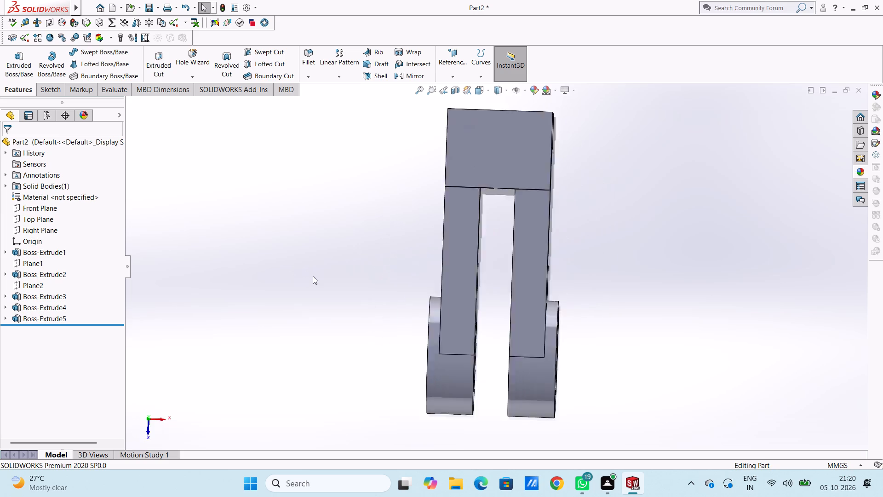
left_click(462, 266)
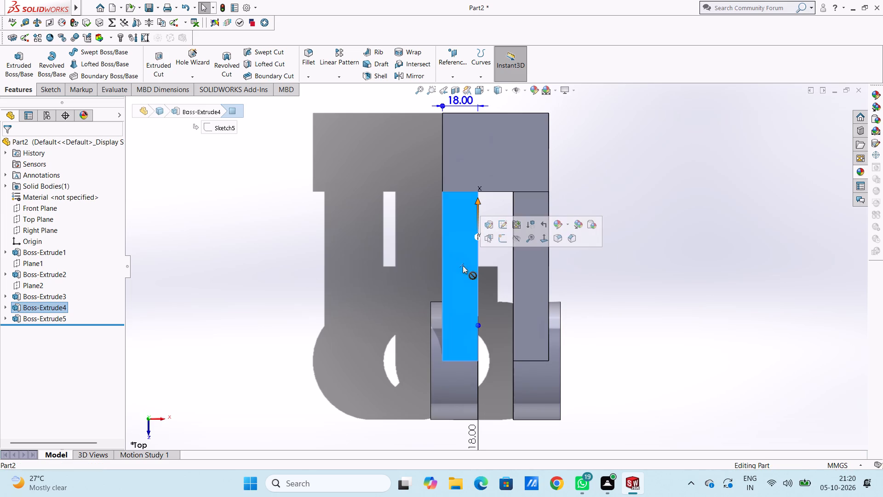
left_click(498, 241)
left_click(387, 263)
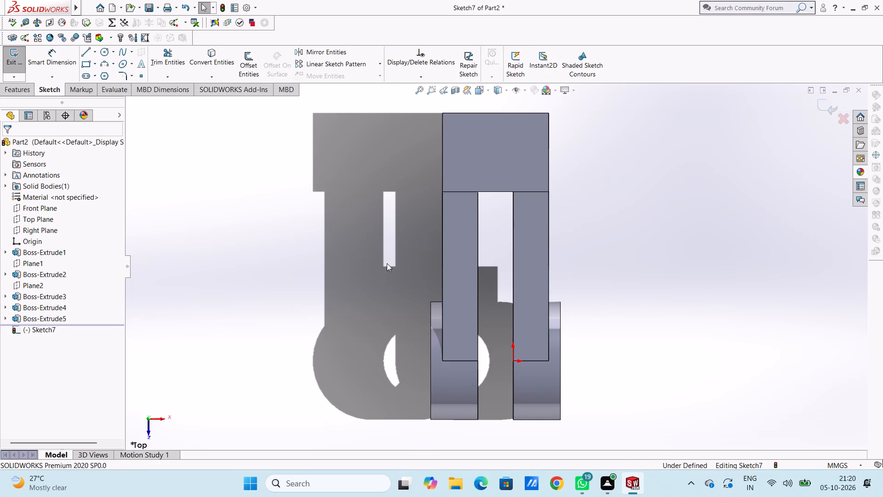
Draw a 24 mm line along the arm's inner edge, starting at the ring-side end of its flat face.
left_click(86, 55)
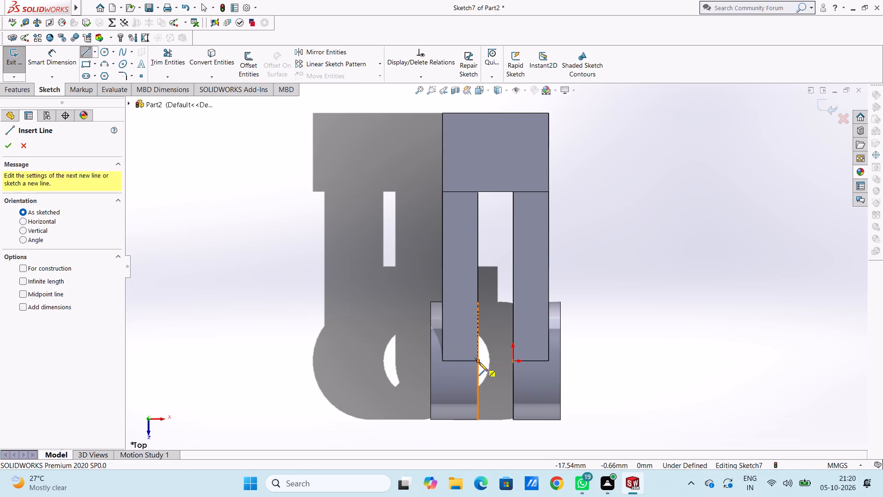
left_click(479, 362)
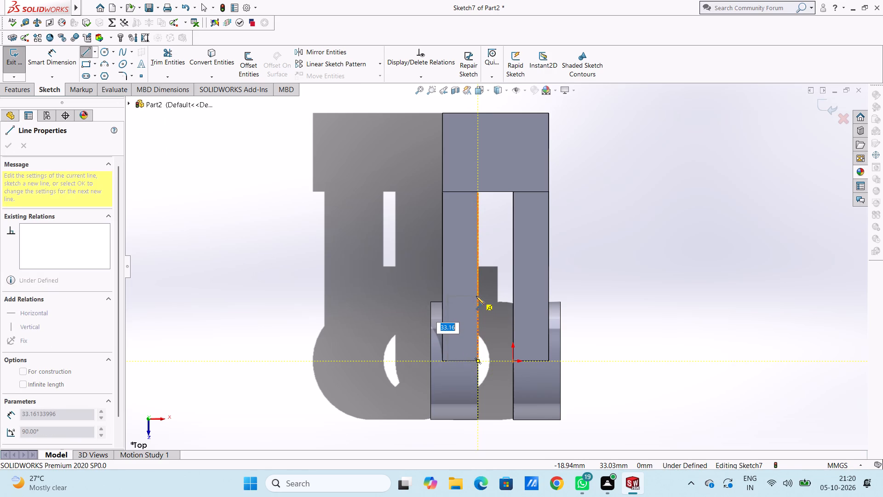
type("24")
key("Return")
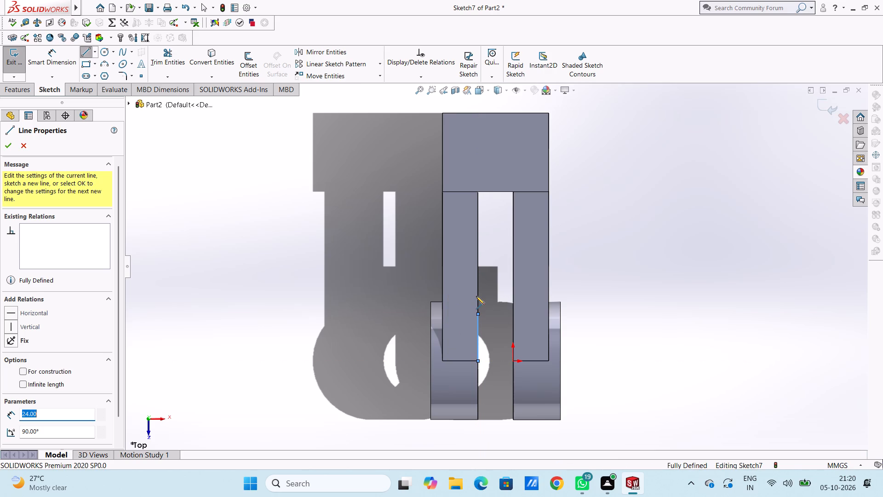
key("Escape")
key("Escape")
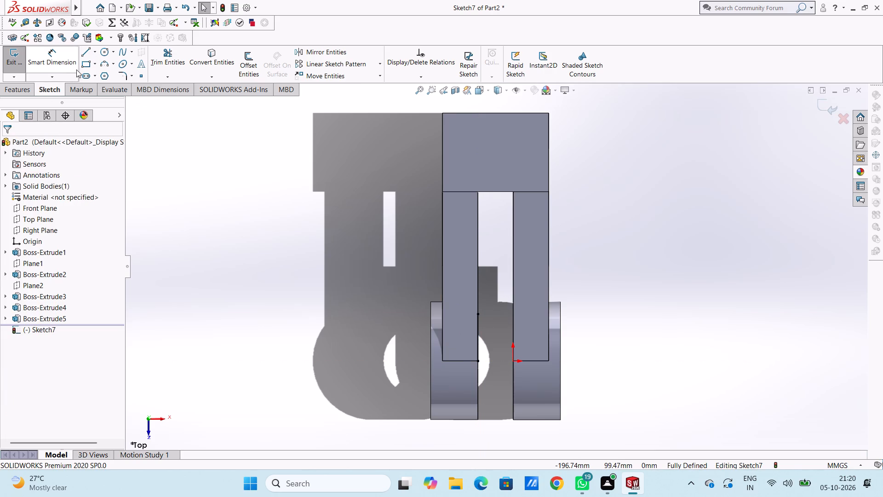
Sketch a corner rectangle about 62 mm long across both arms, from the 24 mm line's end level to the bridging plate's edge.
left_click(86, 64)
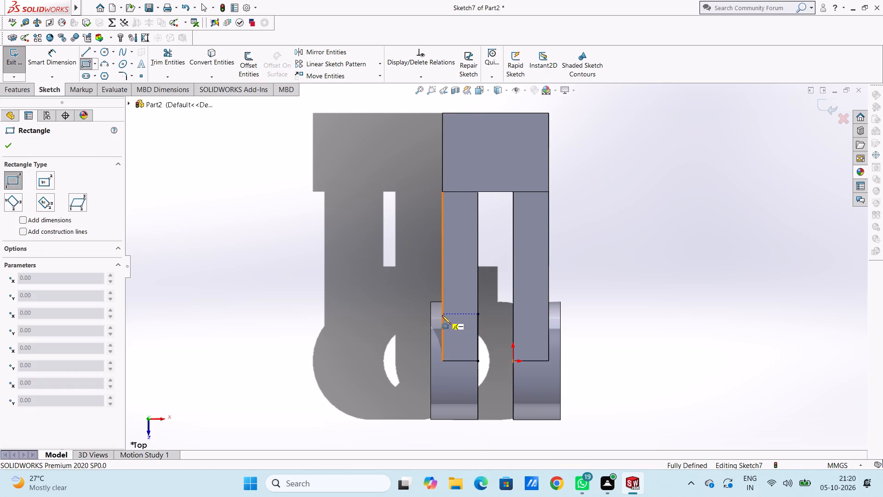
left_click(442, 315)
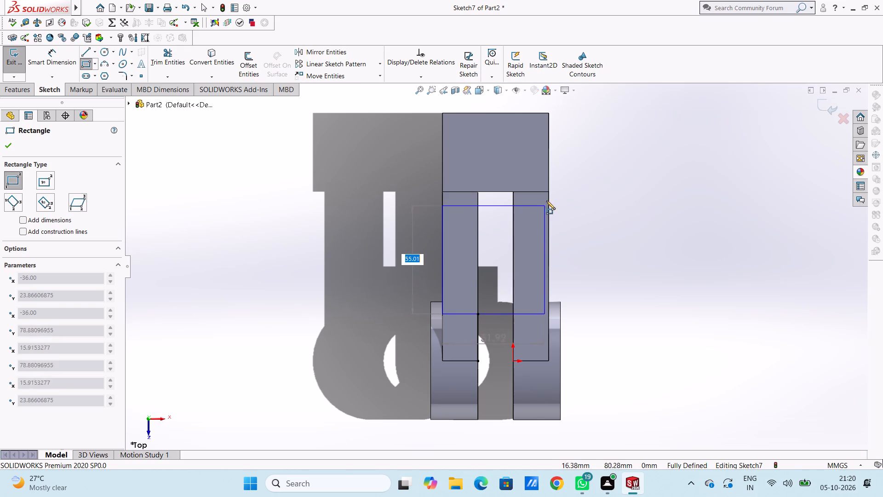
left_click(547, 191)
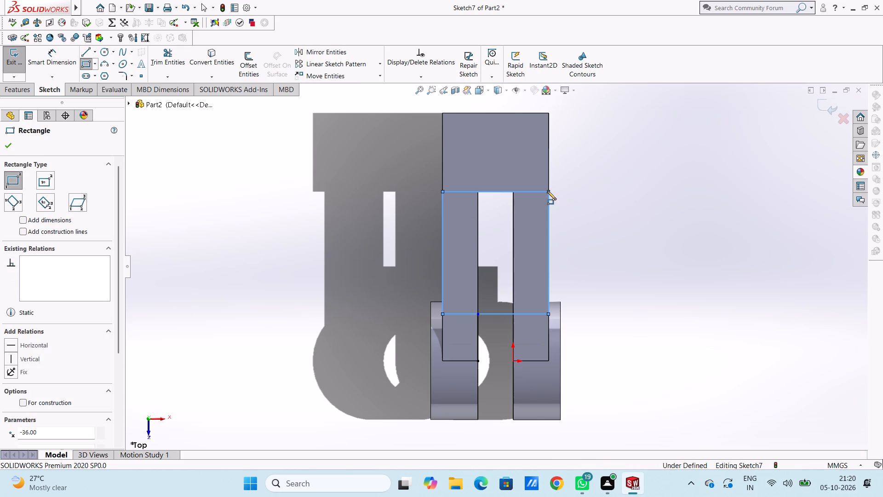
key("Escape")
key("Escape")
Dimension the length of the rectangle's long side that runs along the outer edge of the arm nearest the origin.
middle_click_drag(369, 291, 337, 266)
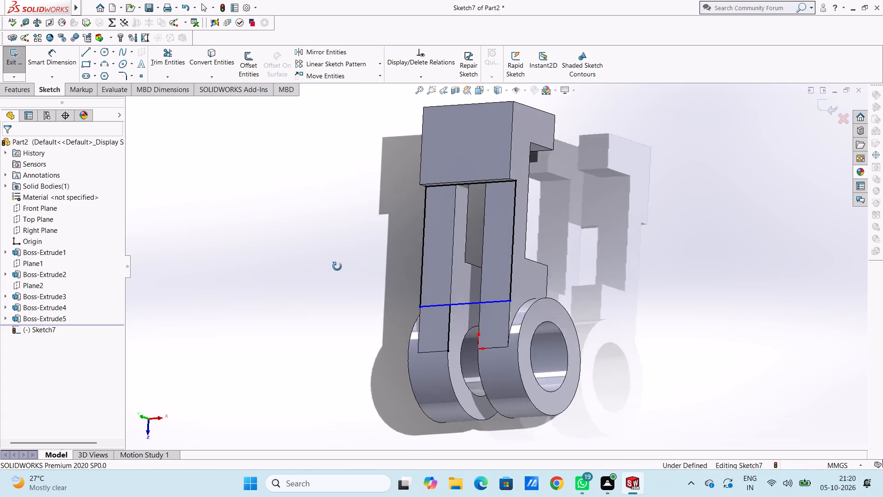
middle_click_drag(337, 266, 324, 260)
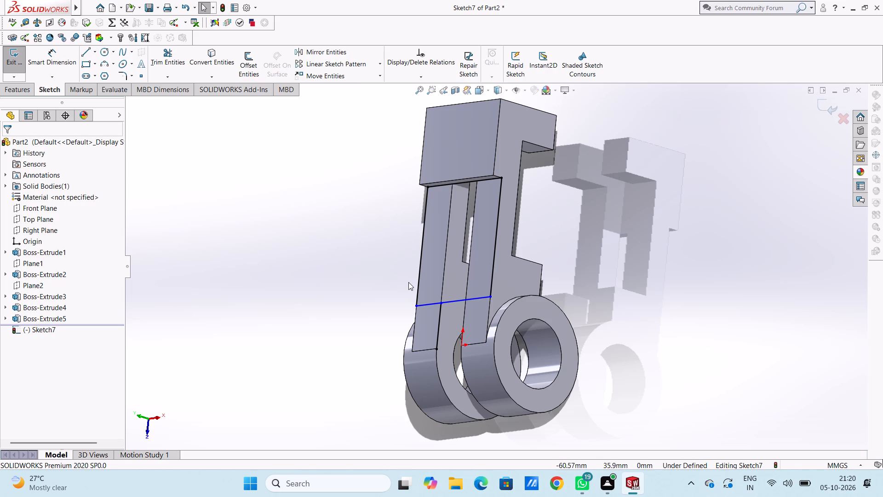
left_click(304, 255)
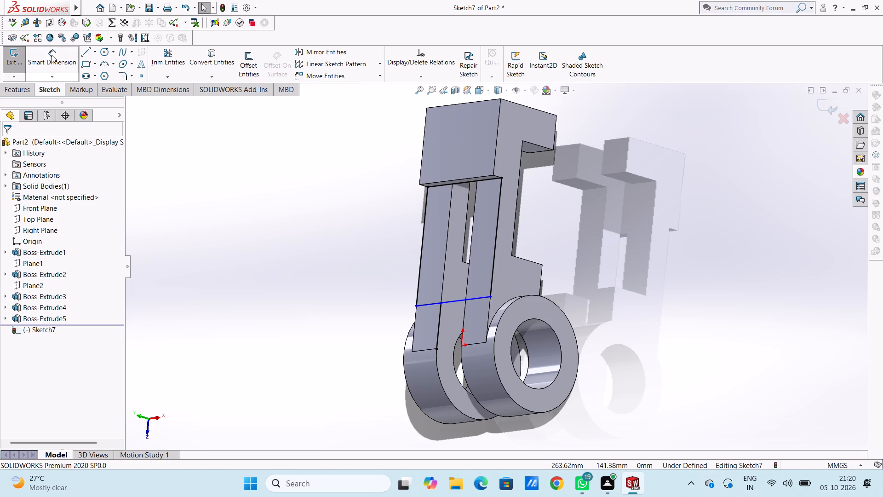
left_click(52, 55)
left_click(497, 228)
left_click(637, 253)
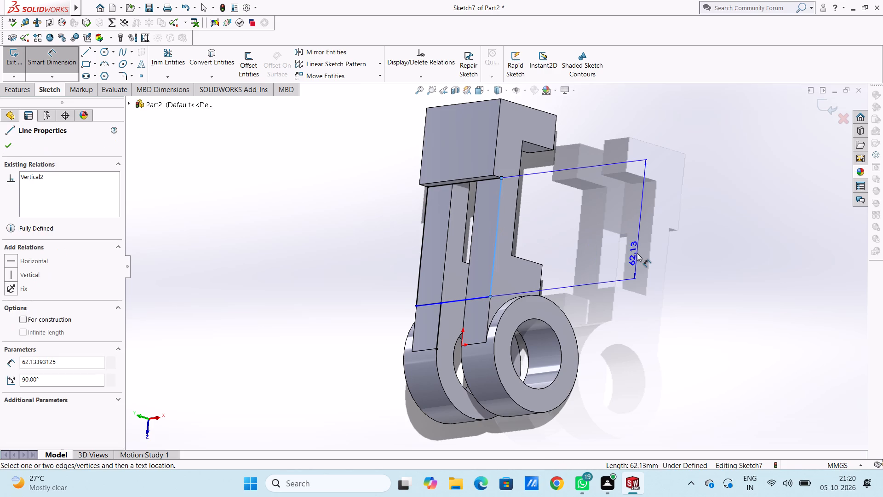
left_click(596, 238)
left_click(587, 227)
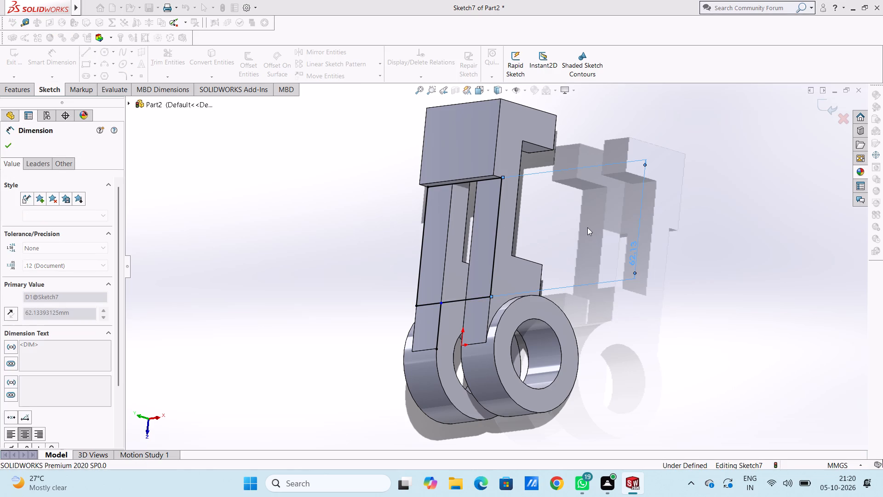
middle_click_drag(596, 238, 588, 183)
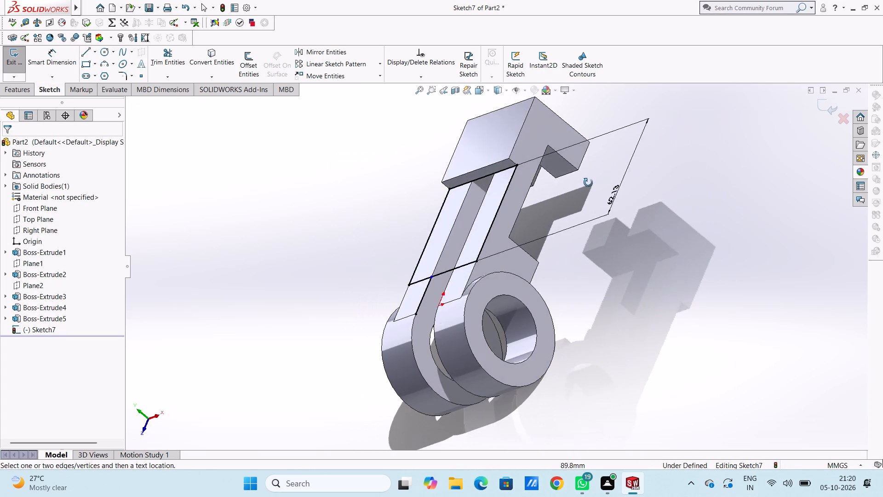
middle_click_drag(588, 183, 591, 193)
left_click(64, 63)
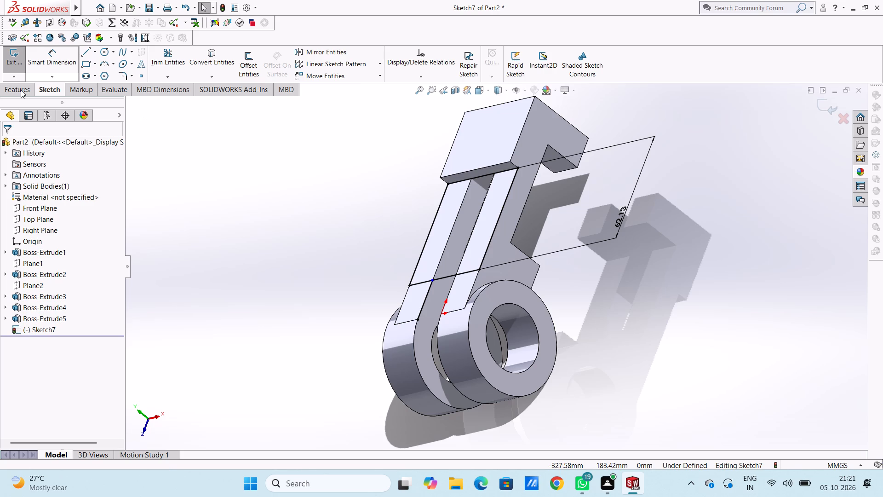
Delete the 24 mm line on the arm's inner edge from the sketch.
left_click(427, 293)
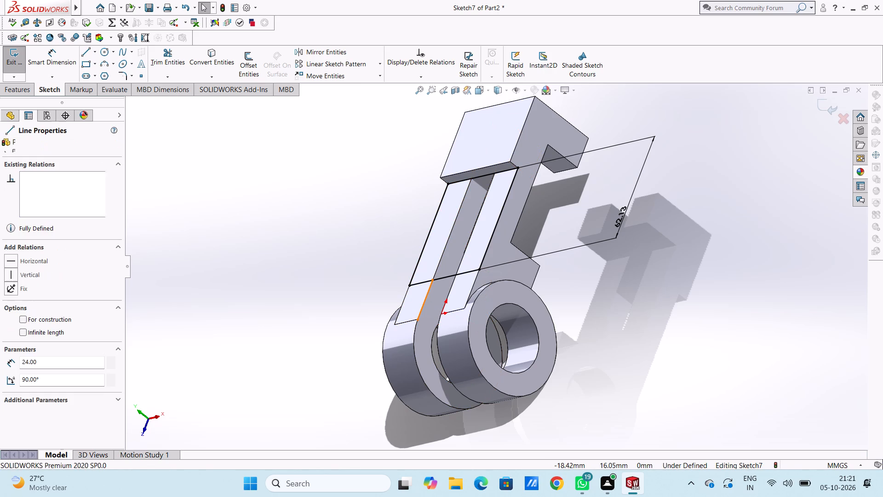
key("Delete")
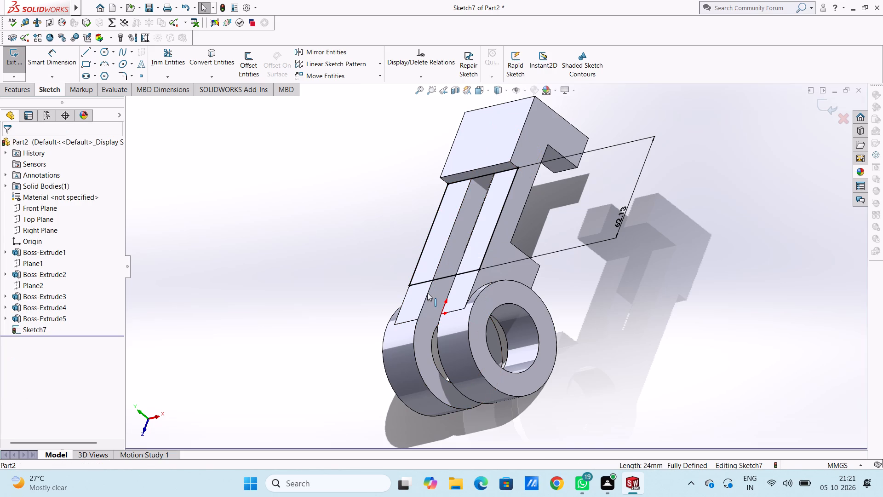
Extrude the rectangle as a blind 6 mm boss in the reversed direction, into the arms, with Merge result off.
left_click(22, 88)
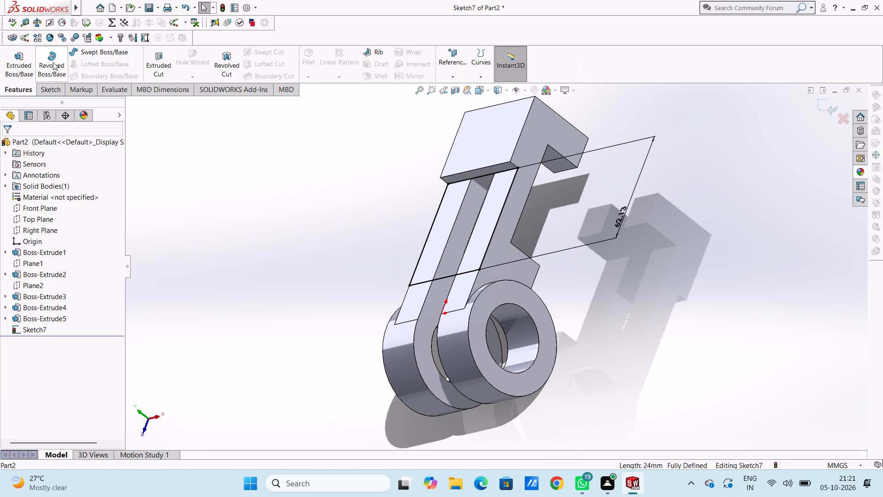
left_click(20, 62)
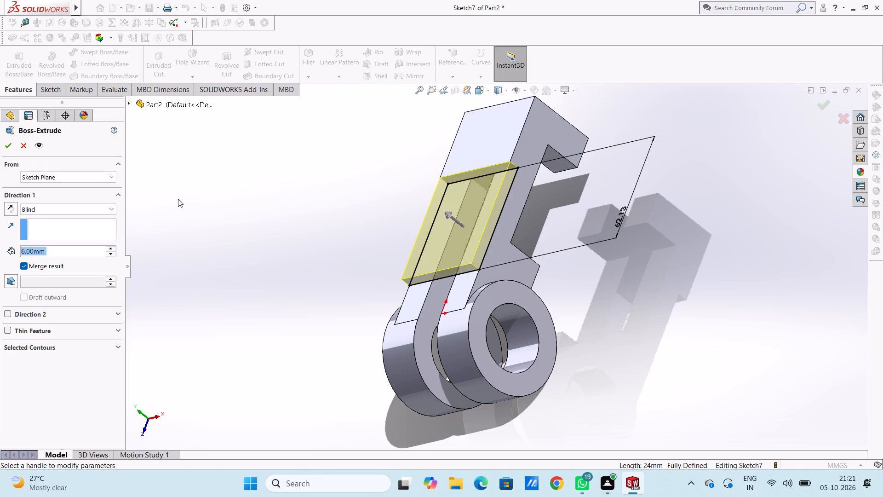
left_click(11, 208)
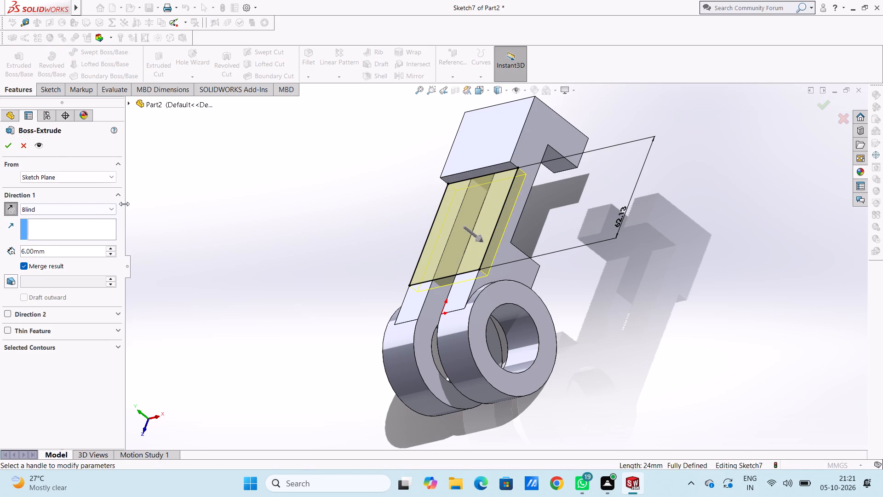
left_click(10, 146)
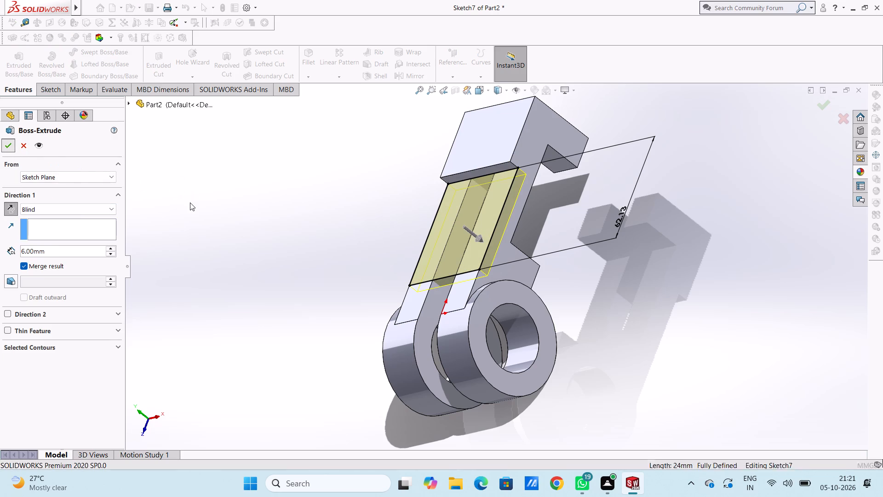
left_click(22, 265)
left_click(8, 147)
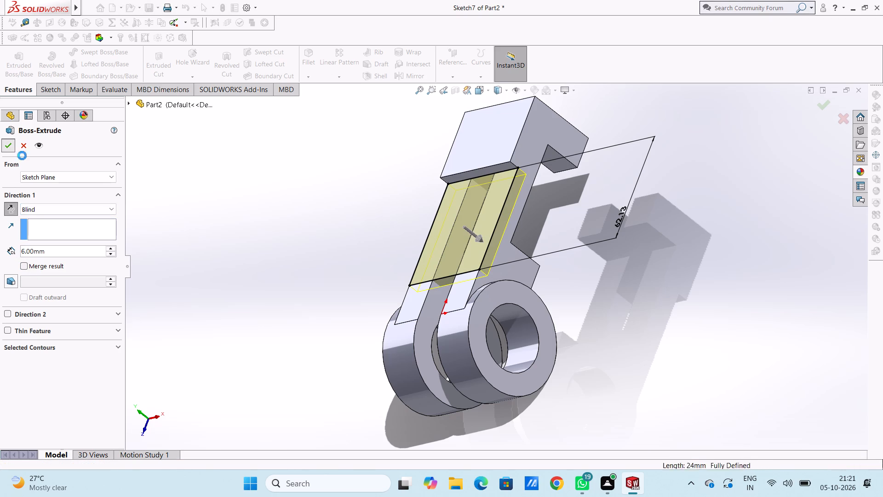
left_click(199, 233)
Examine the extruded plate between the two arms, checking how it meets the arms and the end plate.
middle_click_drag(237, 248, 264, 258)
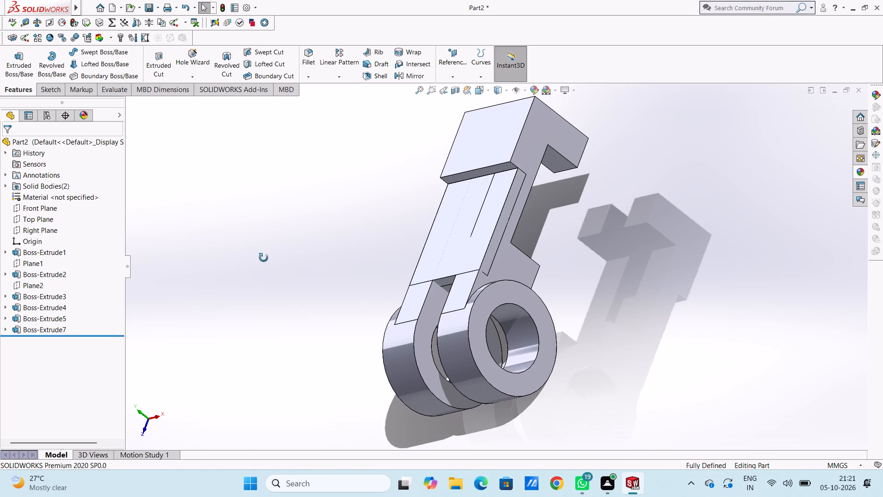
middle_click_drag(264, 258, 238, 170)
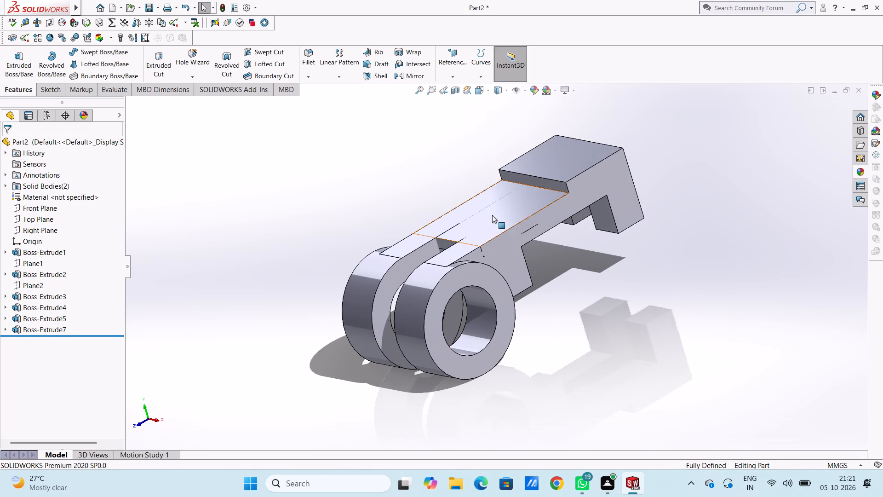
scroll(495, 218, "down", 4)
middle_click_drag(594, 347, 668, 377)
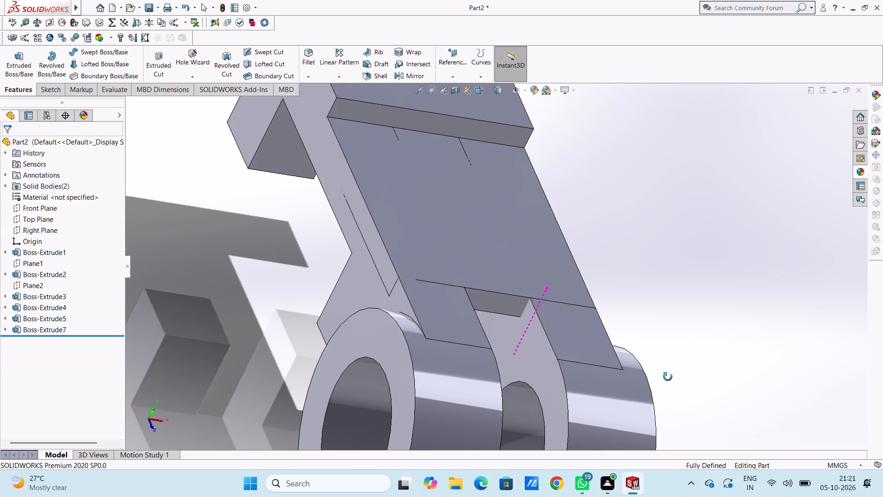
middle_click_drag(668, 377, 575, 338)
scroll(575, 338, "up", 4)
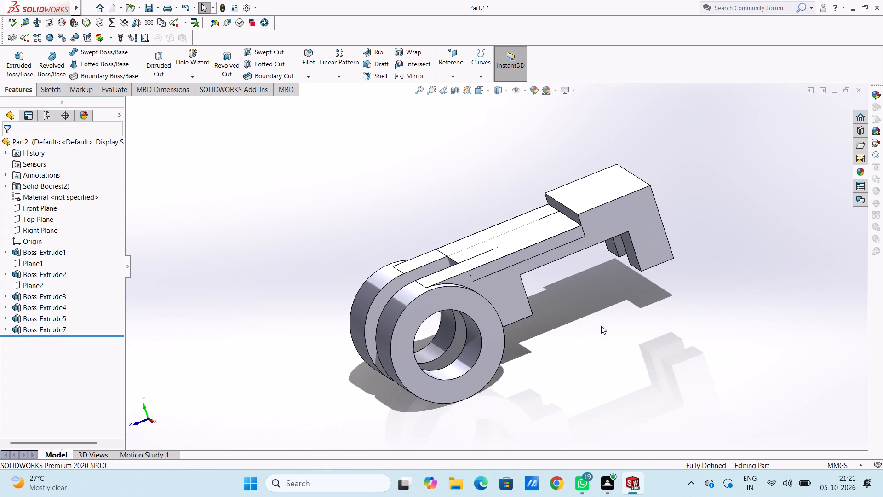
left_click(579, 312)
middle_click_drag(582, 297, 643, 317)
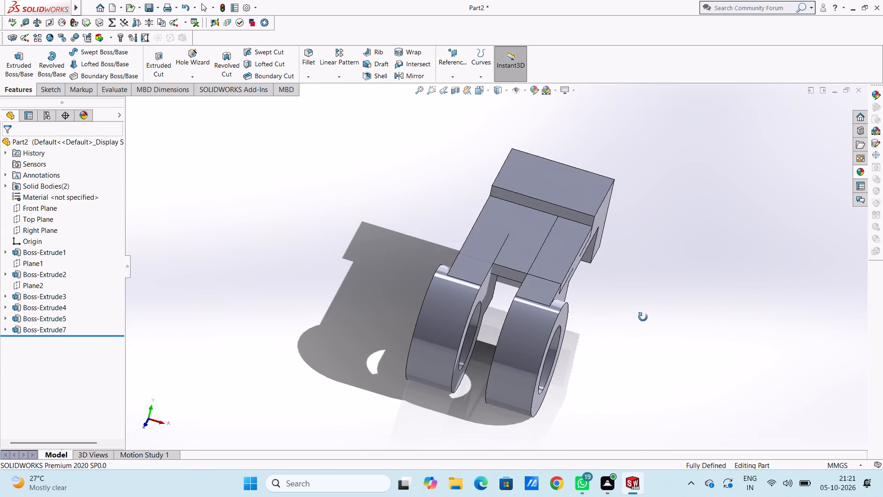
middle_click_drag(643, 317, 583, 306)
middle_click_drag(583, 306, 617, 303)
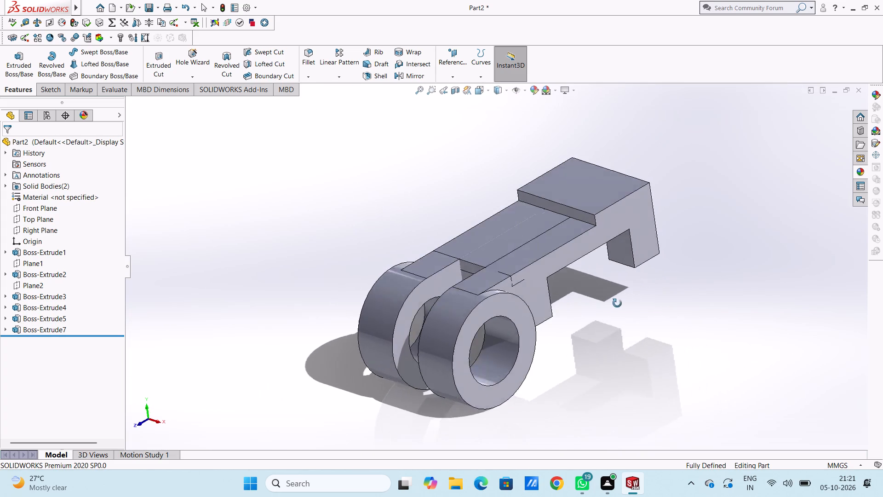
middle_click_drag(617, 303, 618, 303)
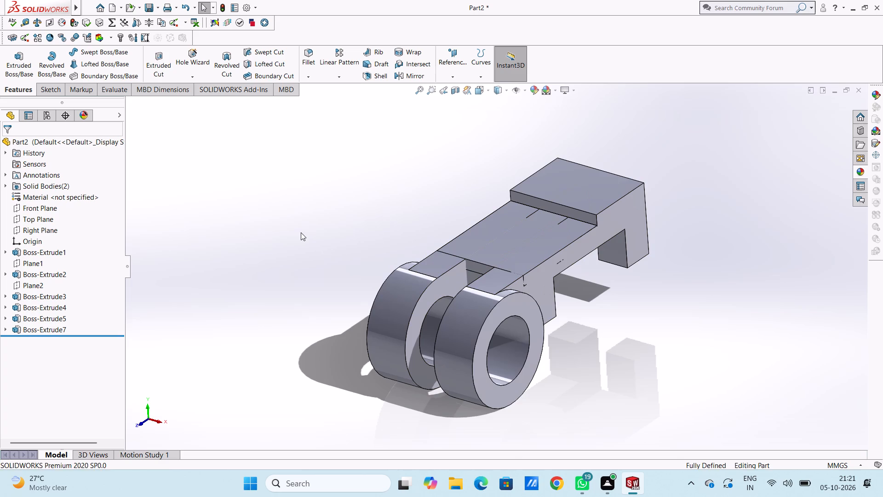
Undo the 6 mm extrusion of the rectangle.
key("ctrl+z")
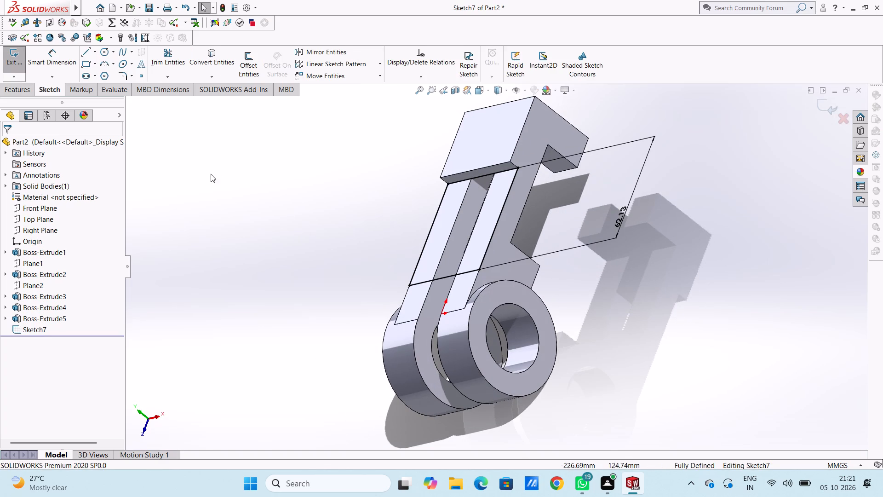
Extrude the rectangle as a blind 12 mm boss in the reversed direction, into the arms, with Merge result off.
left_click(27, 91)
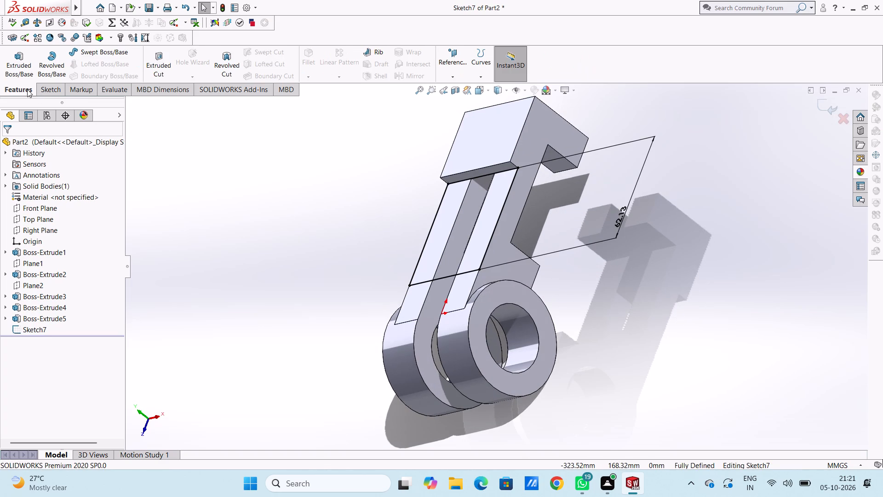
left_click(18, 67)
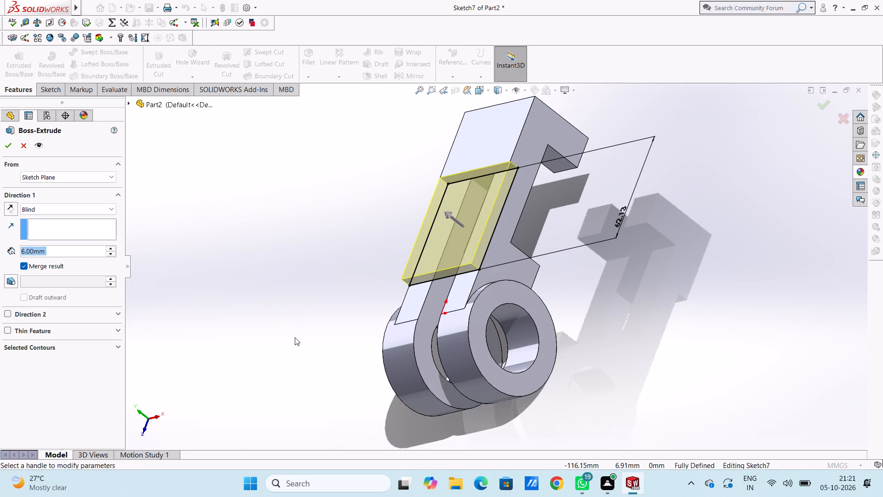
type("12")
key("Return")
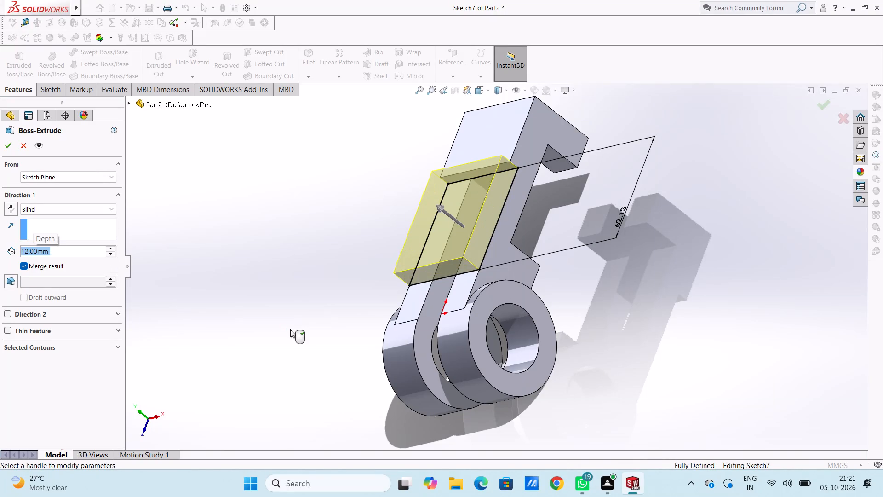
left_click(11, 208)
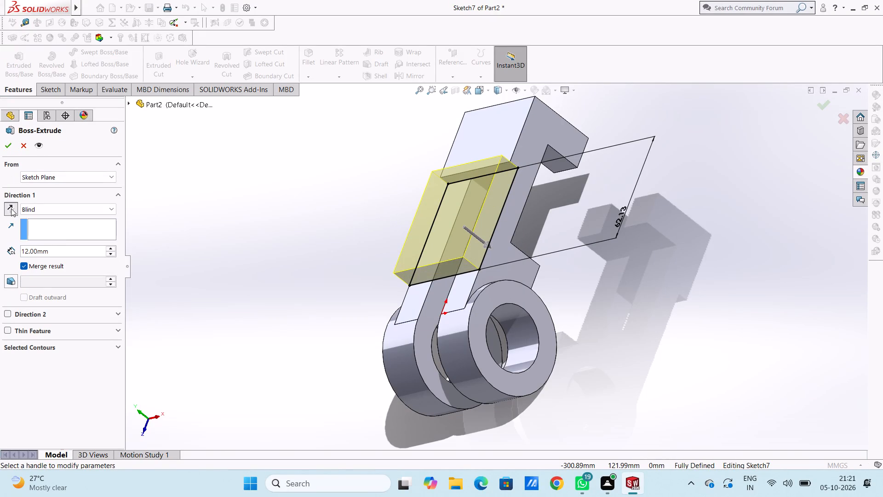
left_click(6, 147)
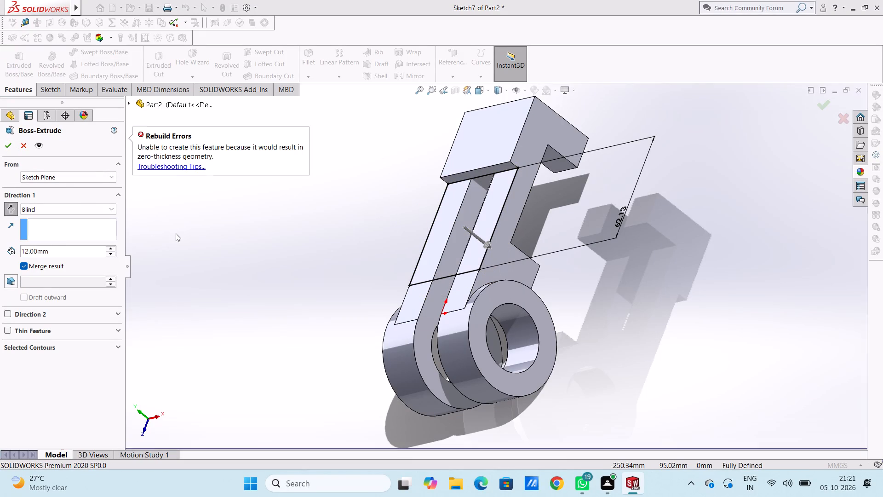
left_click(20, 266)
left_click(9, 145)
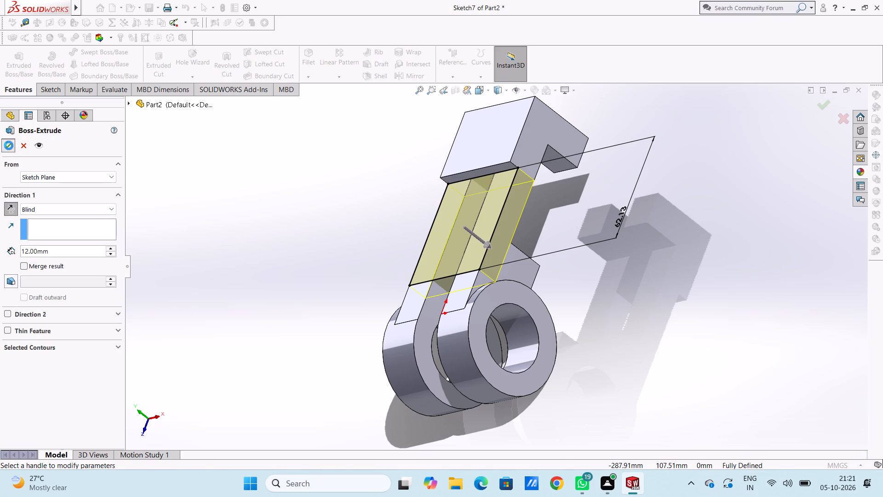
left_click(235, 246)
Examine the 12 mm plate and the arms from several sides, including the isometric view.
middle_click_drag(242, 263, 304, 283)
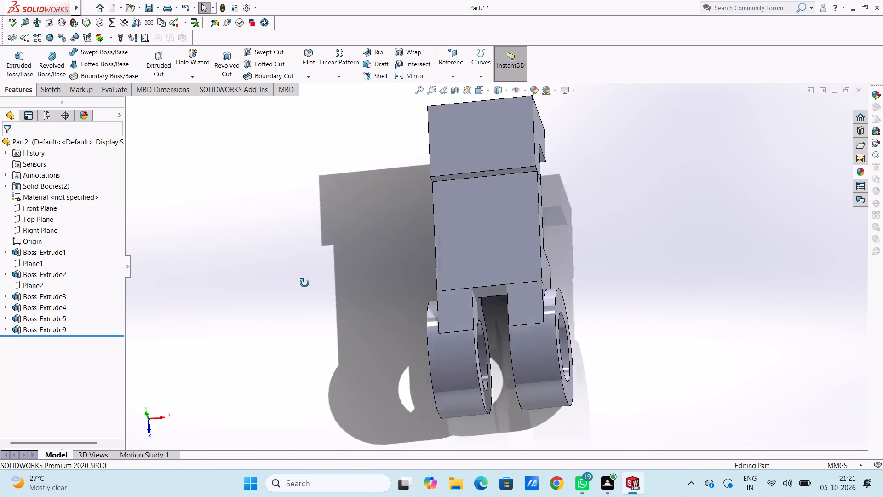
middle_click_drag(304, 283, 307, 171)
middle_click_drag(332, 333, 284, 254)
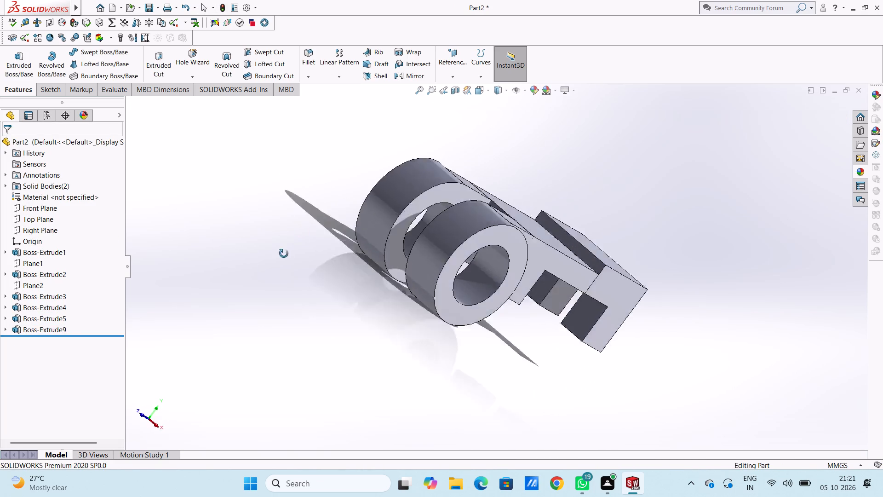
middle_click_drag(284, 254, 245, 289)
middle_click(245, 289)
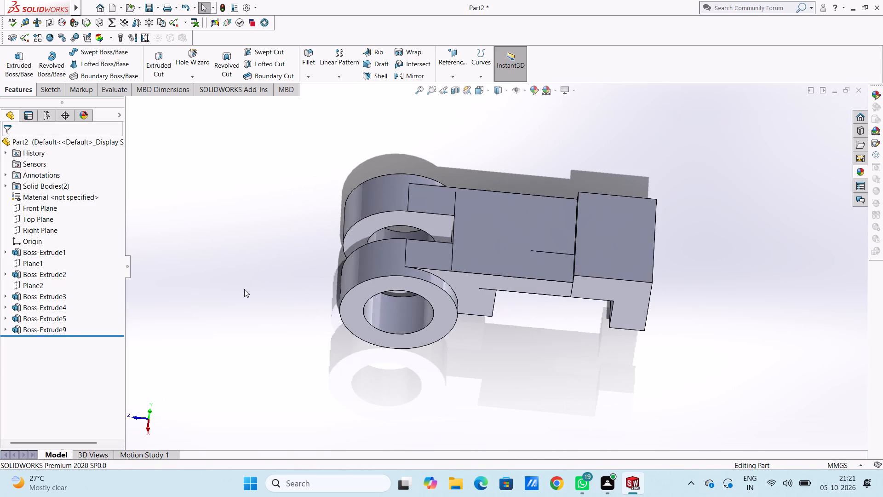
key("ctrl+7")
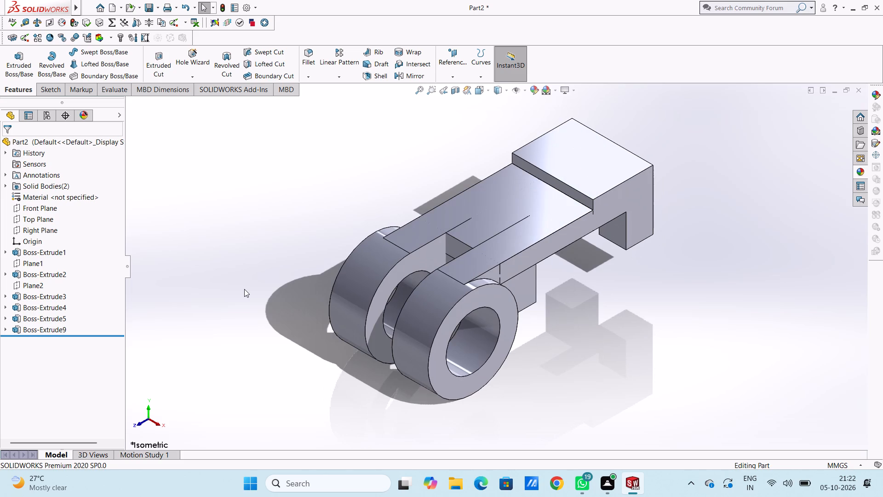
left_click(259, 317)
middle_click_drag(269, 339, 281, 291)
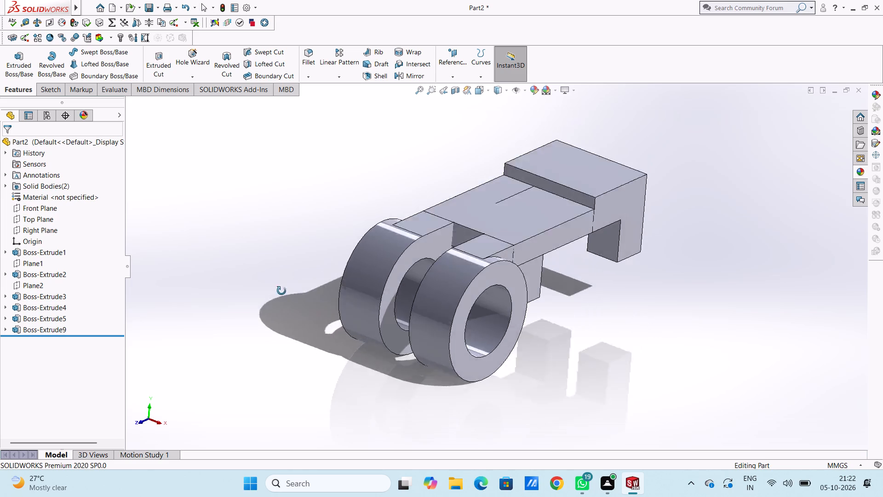
middle_click_drag(281, 291, 296, 295)
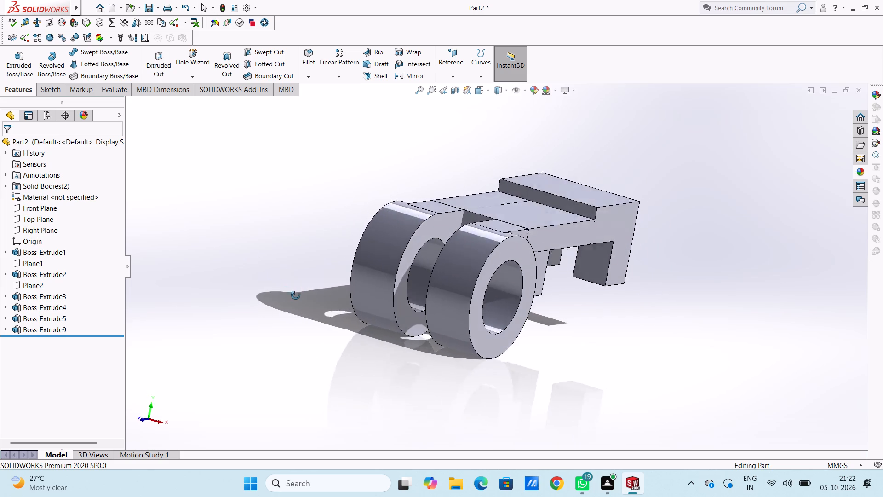
Examine the 12 mm bridging plate from above and from the side, checking how it meets the arms and rings.
middle_click_drag(296, 295, 280, 341)
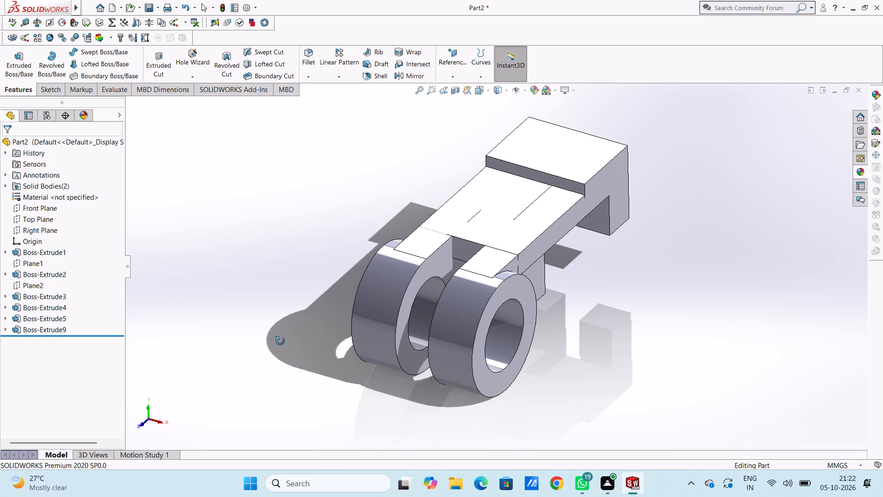
middle_click_drag(280, 341, 283, 333)
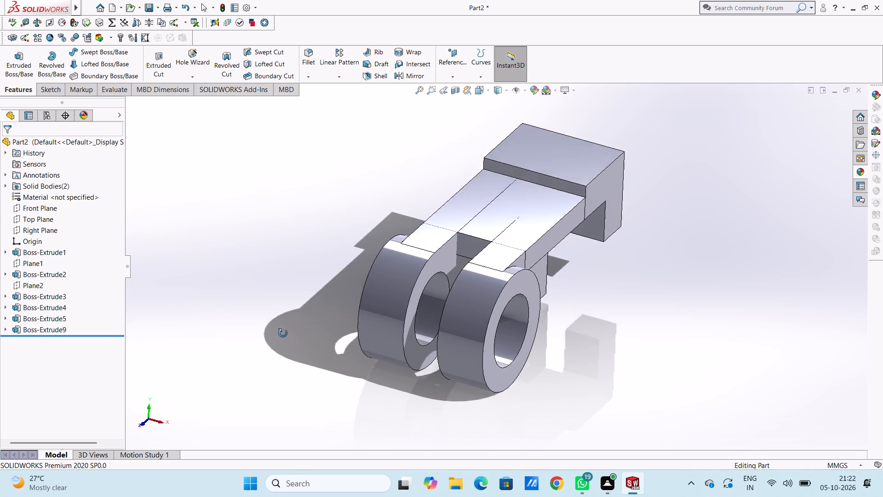
middle_click_drag(283, 333, 259, 314)
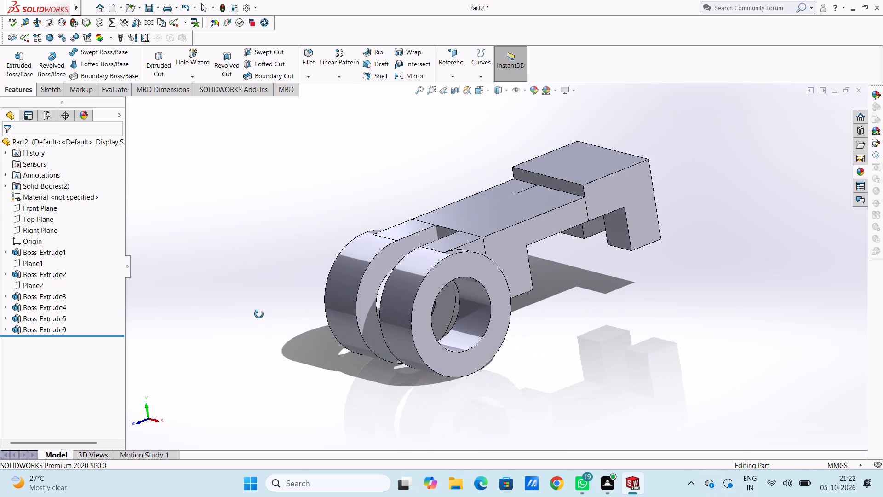
middle_click_drag(259, 314, 264, 320)
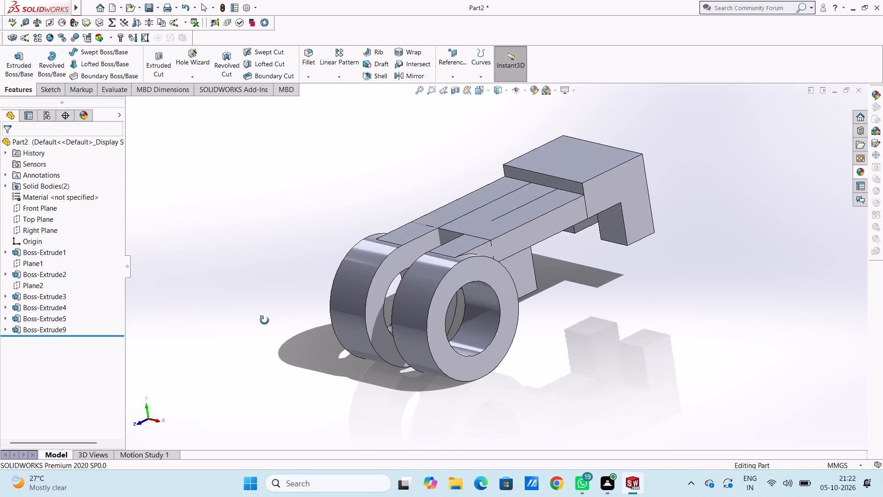
middle_click_drag(264, 320, 326, 336)
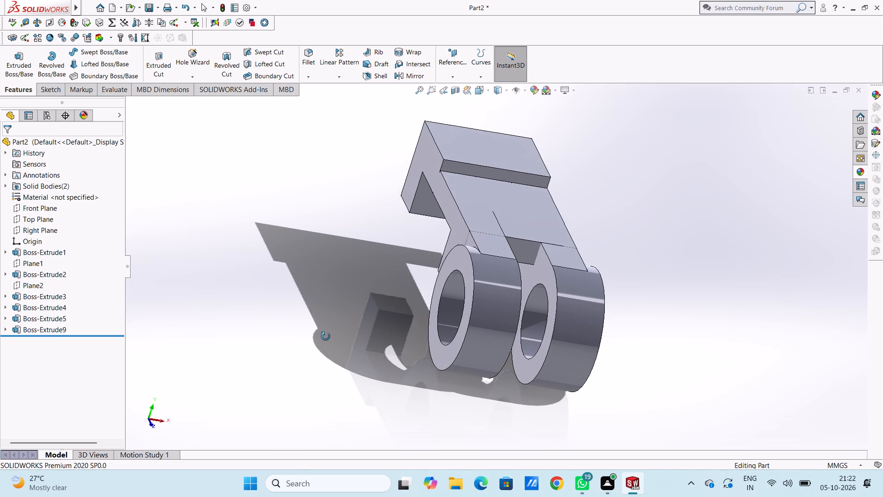
middle_click_drag(326, 336, 208, 281)
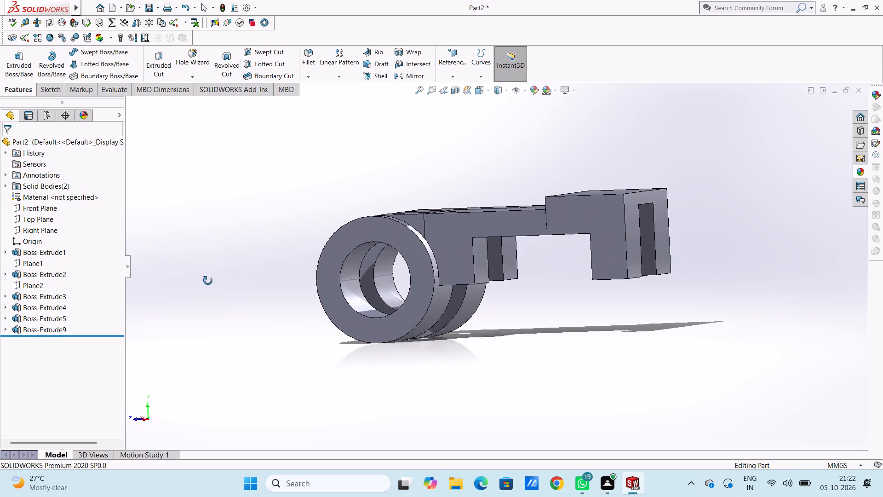
middle_click_drag(208, 281, 216, 271)
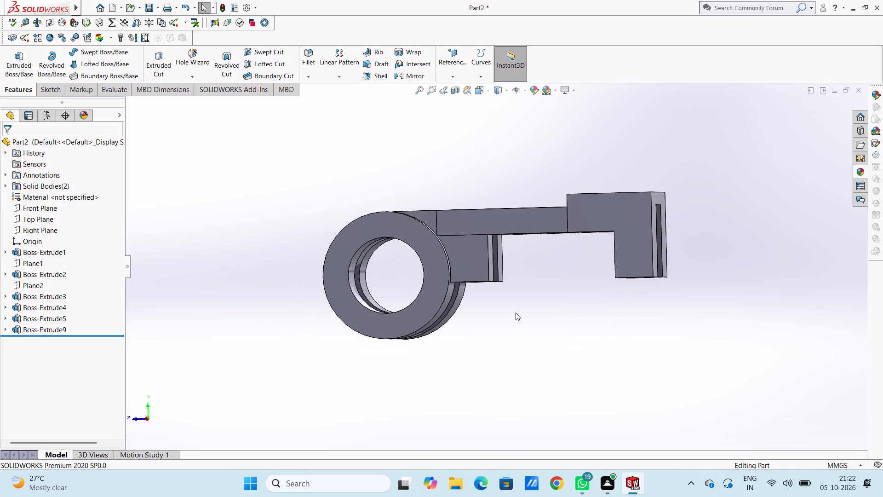
middle_click_drag(517, 312, 529, 315)
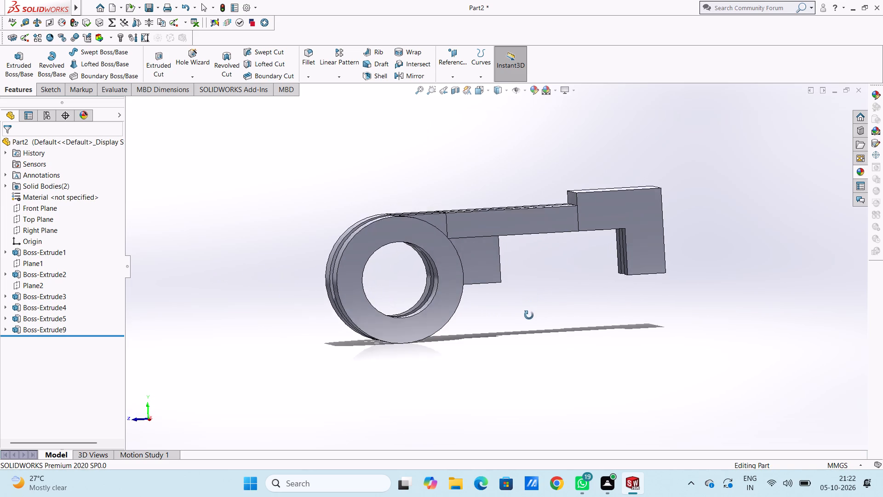
middle_click_drag(529, 315, 526, 316)
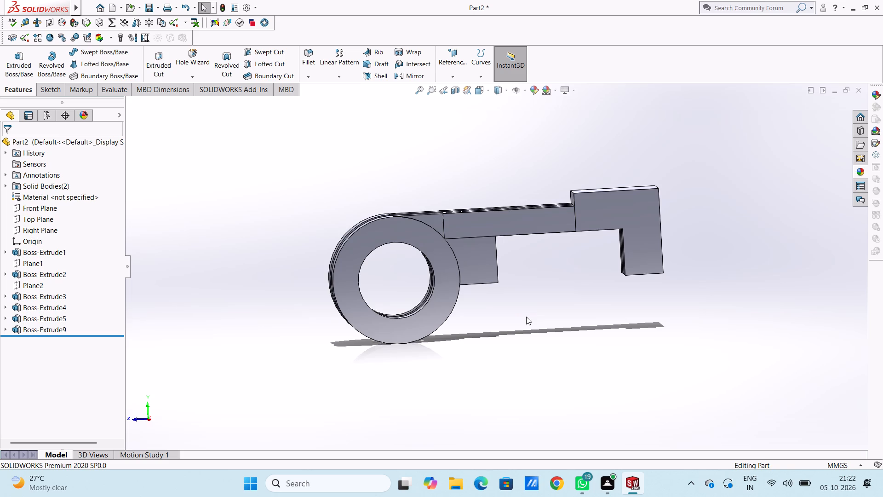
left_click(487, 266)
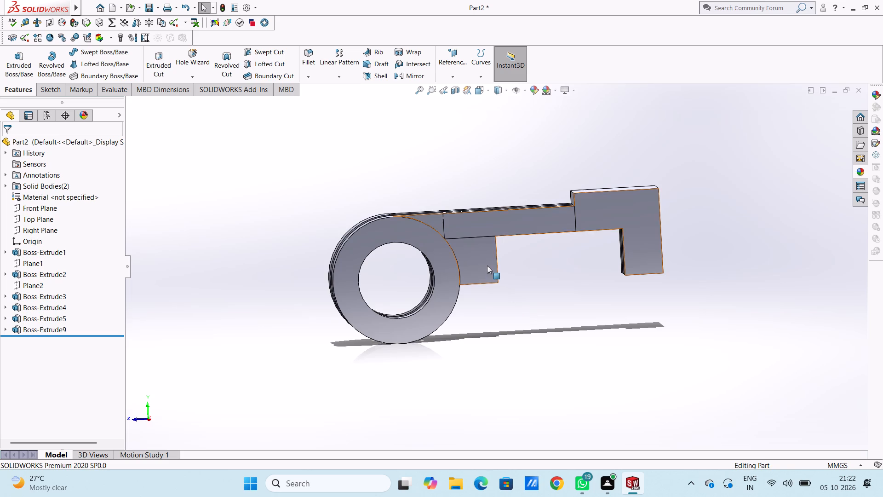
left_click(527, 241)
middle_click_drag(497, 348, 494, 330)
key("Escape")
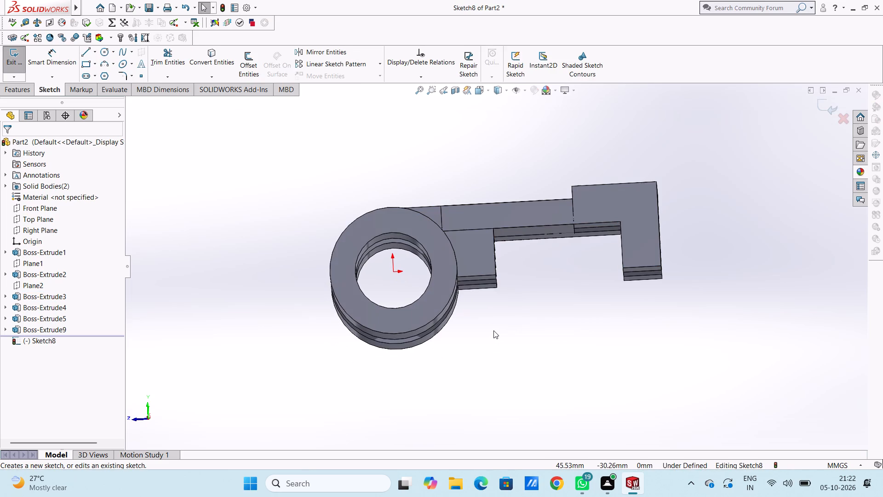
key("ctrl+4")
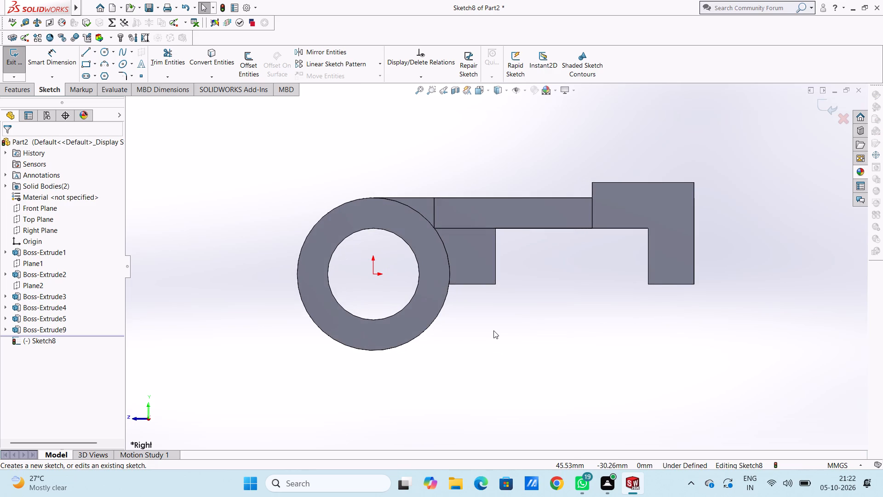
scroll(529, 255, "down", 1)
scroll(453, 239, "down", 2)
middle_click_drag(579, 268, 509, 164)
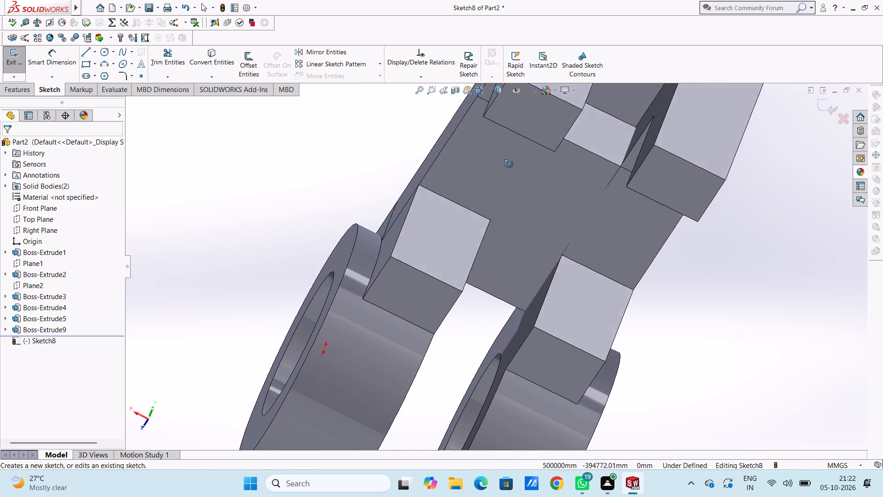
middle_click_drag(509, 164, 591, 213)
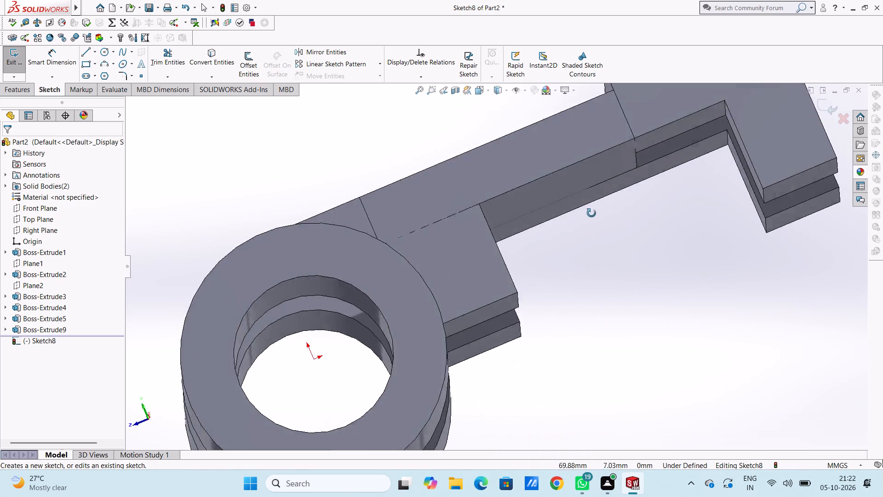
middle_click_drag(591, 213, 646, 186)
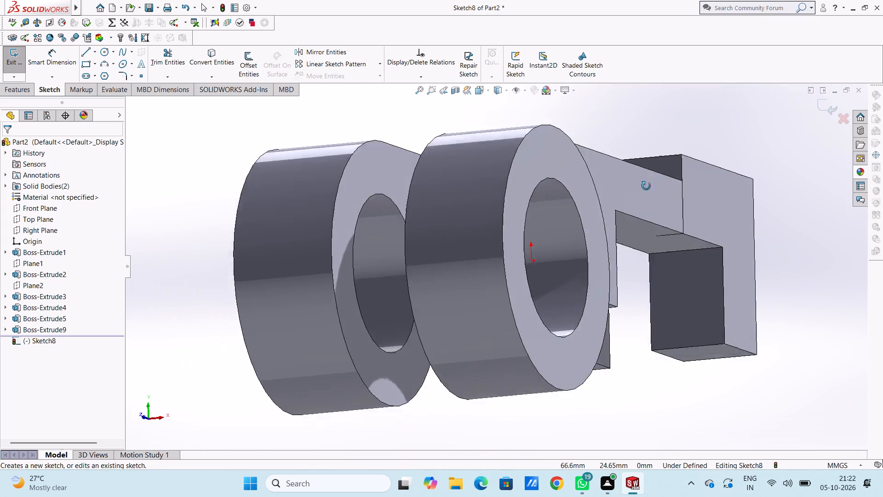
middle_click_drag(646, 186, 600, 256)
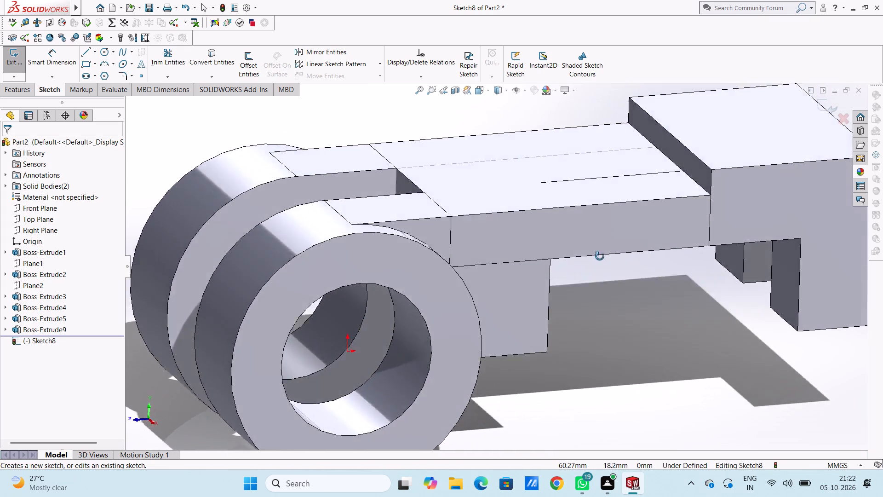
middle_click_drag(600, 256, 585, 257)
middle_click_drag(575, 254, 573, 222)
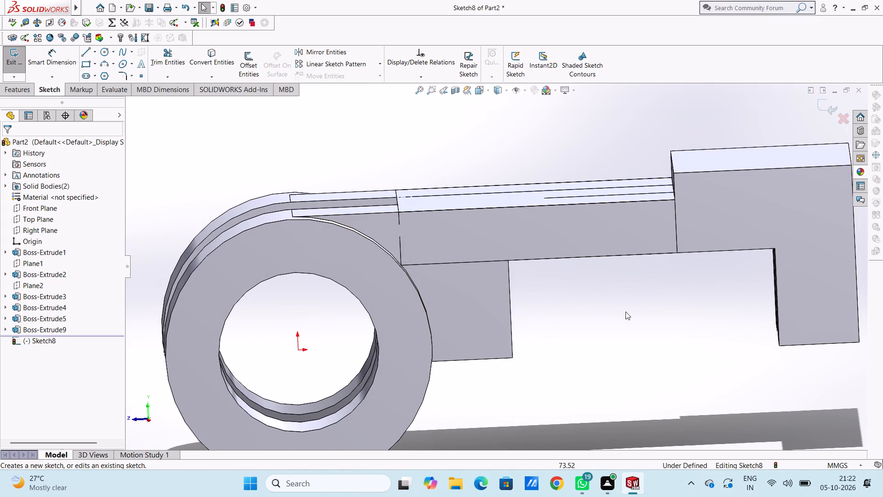
Undo the new arm-face sketch, the 12 mm bridging plate extrusion and the plate's rectangle sketch.
key("ctrl+z")
key("ctrl+z")
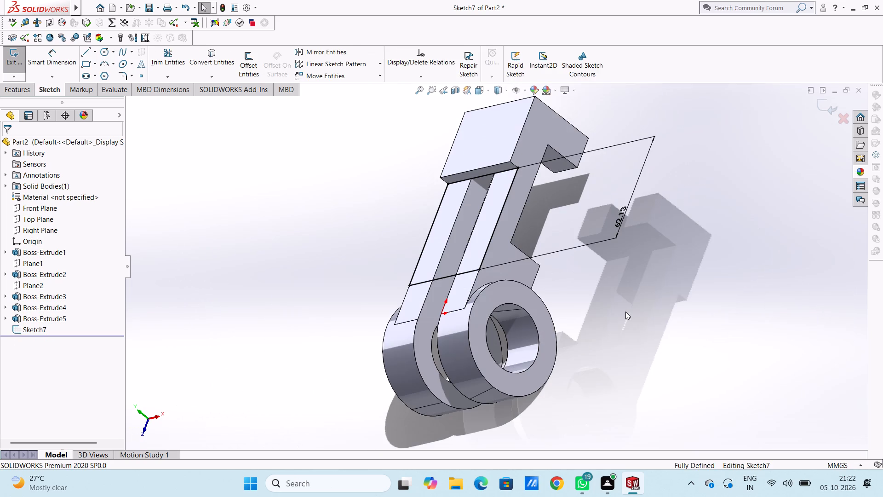
key("ctrl+z")
key("ctrl+z")
key("ctrl+z")
key("ctrl+z")
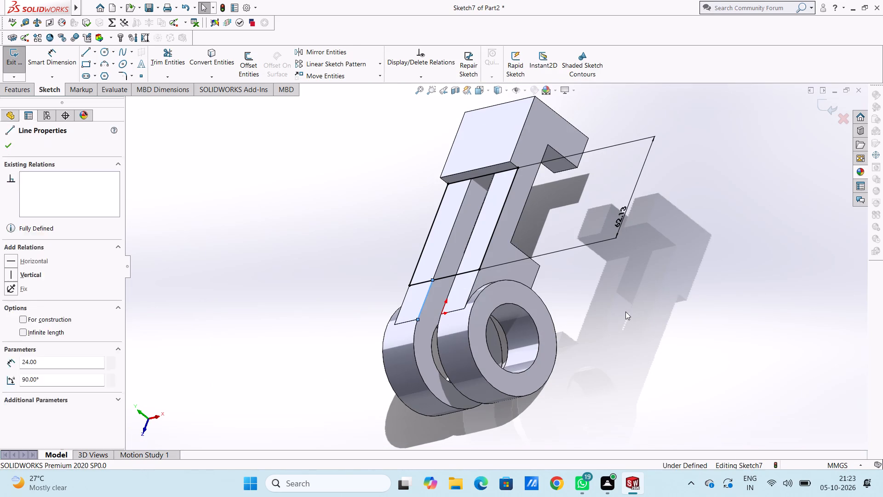
key("ctrl+z")
key("ctrl+z")
key("ctrl+z")
key("ctrl+z")
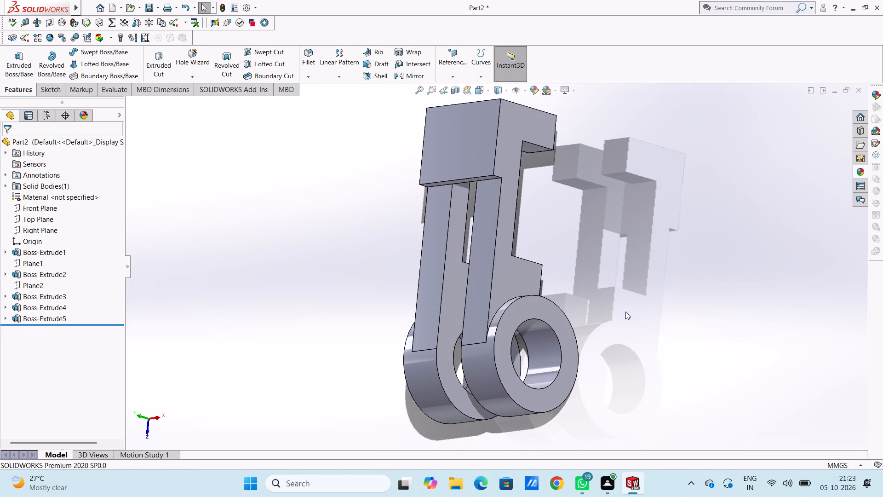
Start a sketch on the arm's outer side face and draw a 24 mm horizontal line from the origin.
key("ctrl+4")
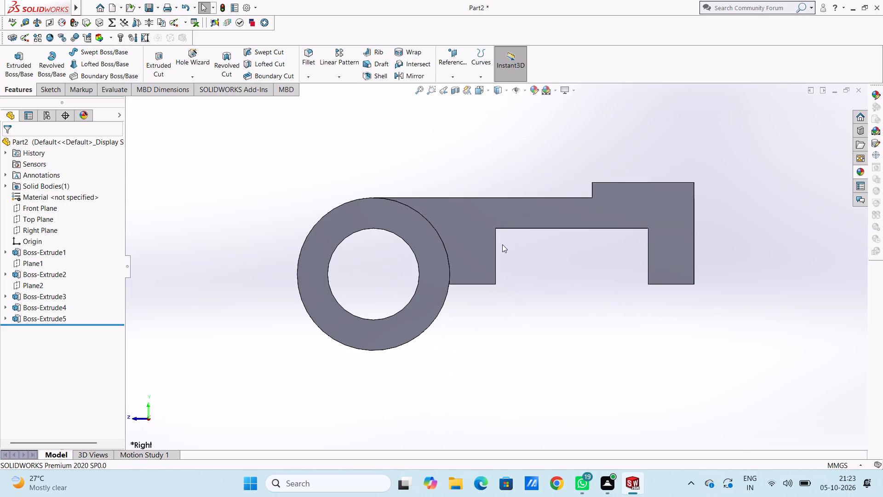
left_click(482, 251)
left_click(520, 228)
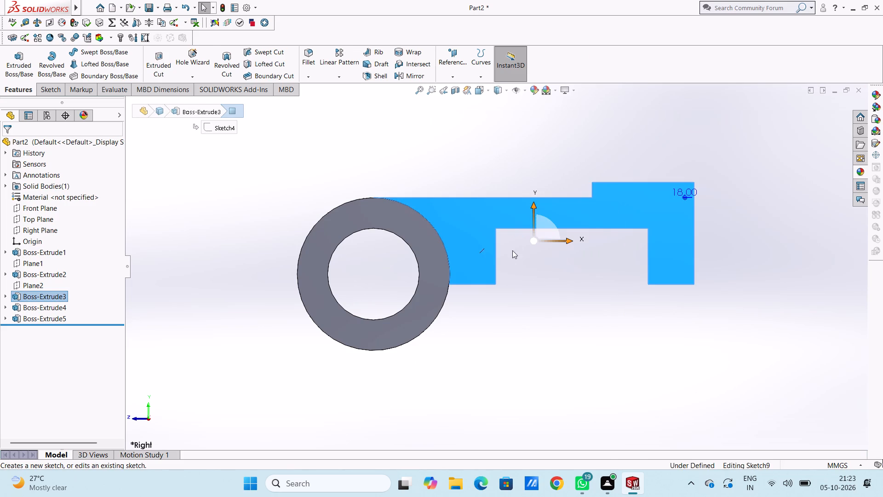
scroll(504, 265, "down", 2)
left_click(512, 257)
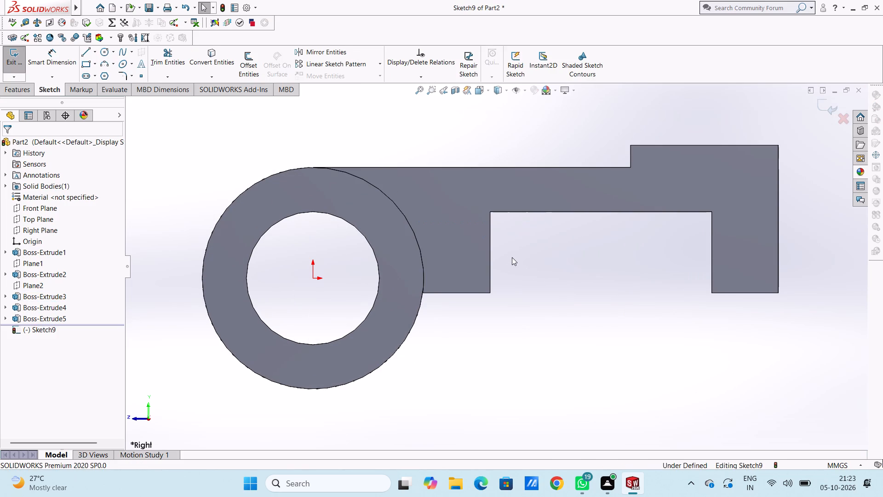
scroll(512, 257, "up", 1)
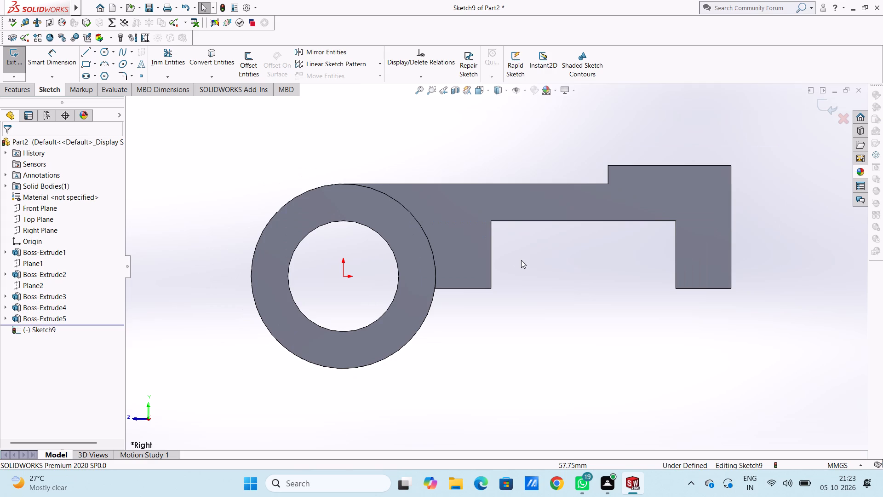
scroll(521, 260, "up", 3)
middle_click(521, 260)
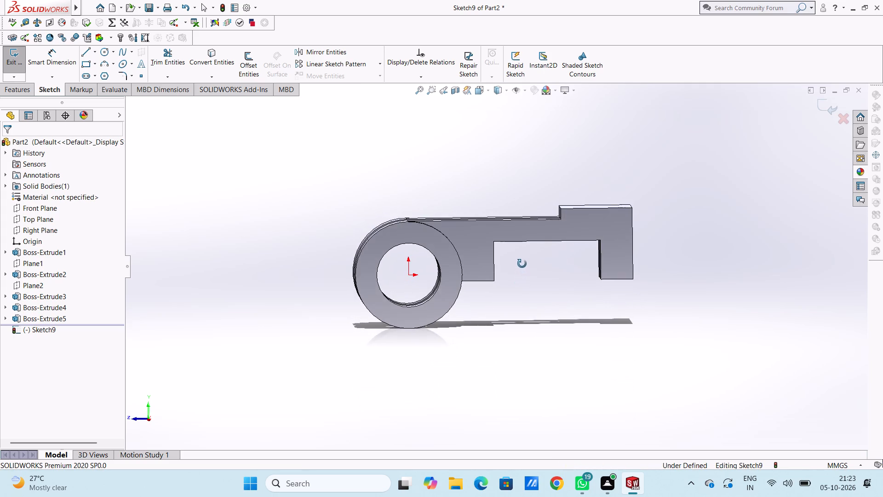
key("ctrl+4")
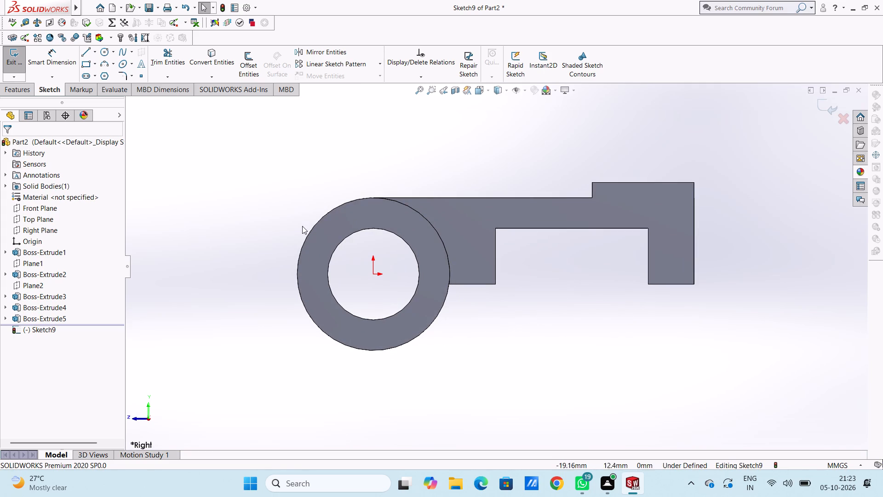
left_click(86, 51)
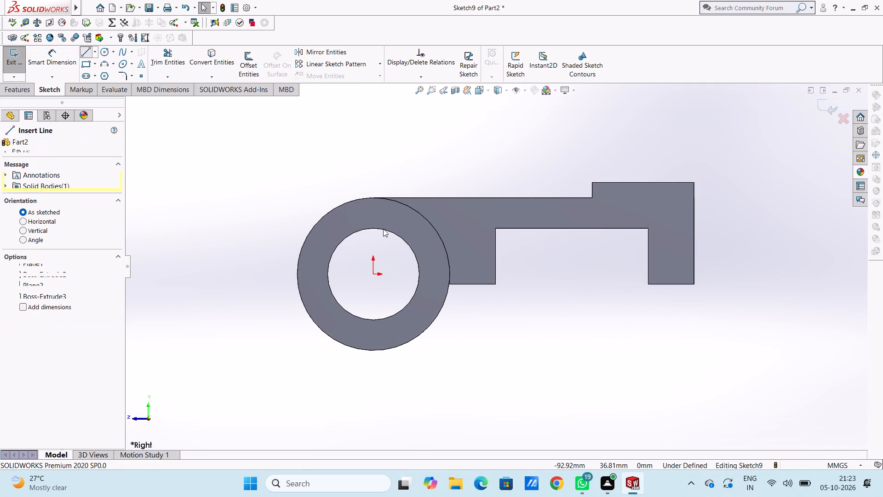
left_click(375, 276)
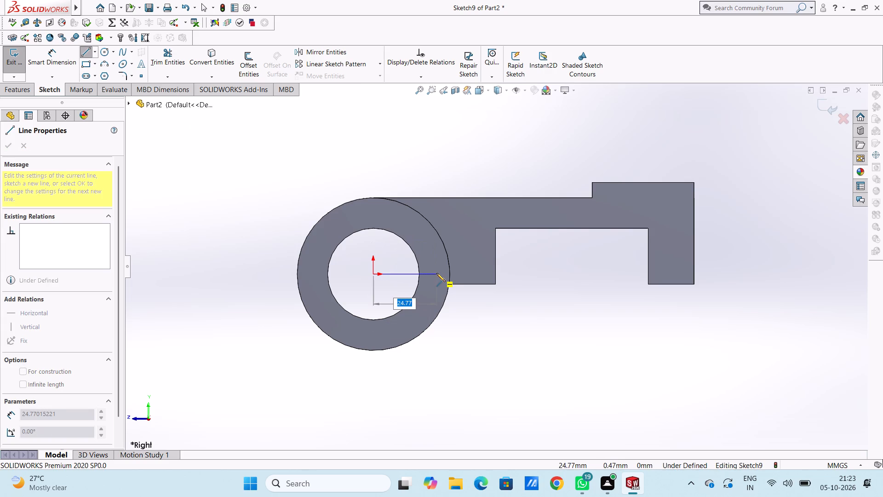
type("24")
key("Return")
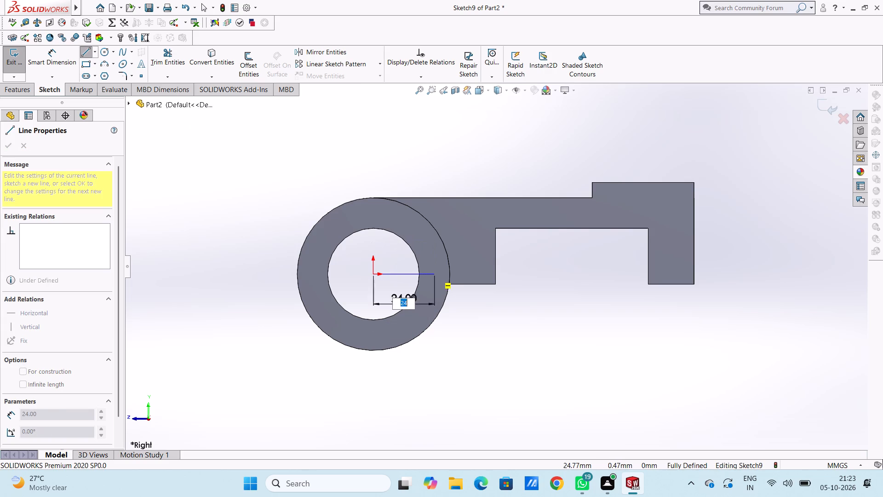
key("Escape")
key("Escape")
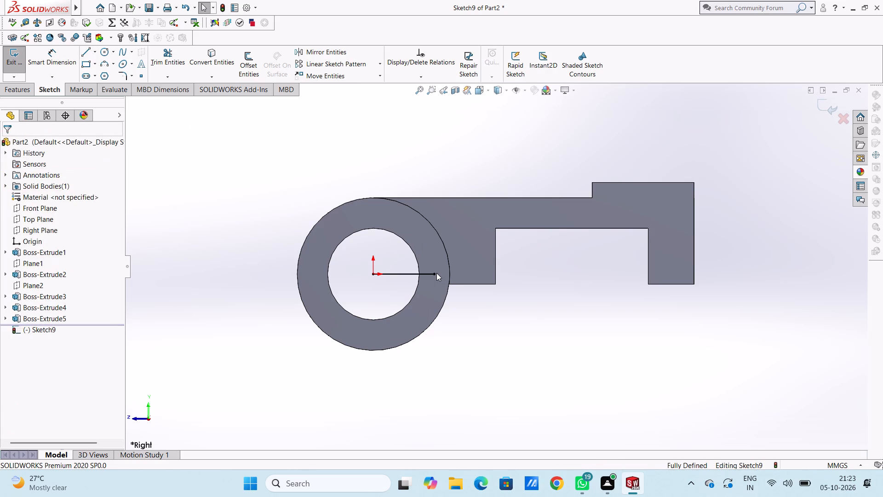
Draw a circle of radius 24 mm centred on the origin, passing through the horizontal line's end point.
left_click(103, 52)
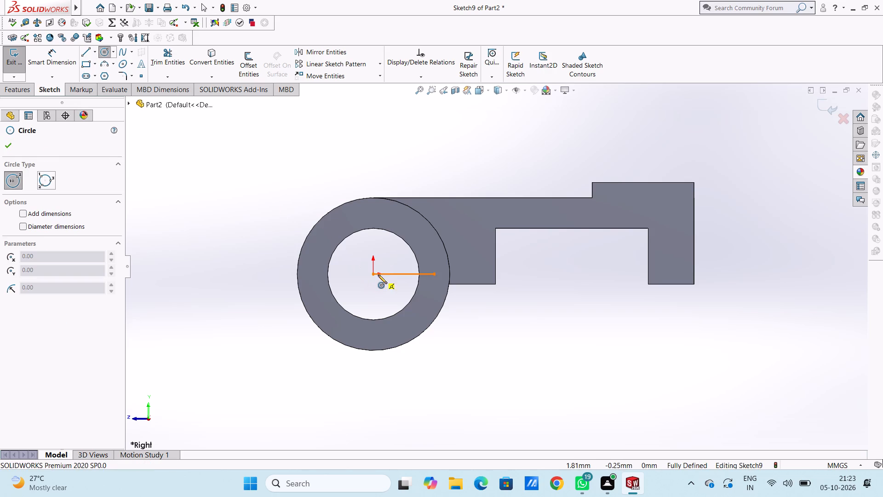
left_click(373, 272)
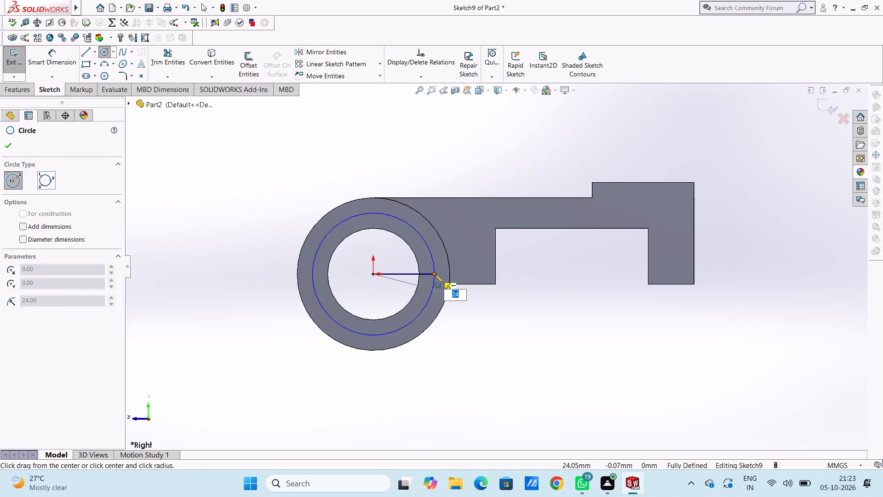
left_click(435, 274)
key("Escape")
key("Escape")
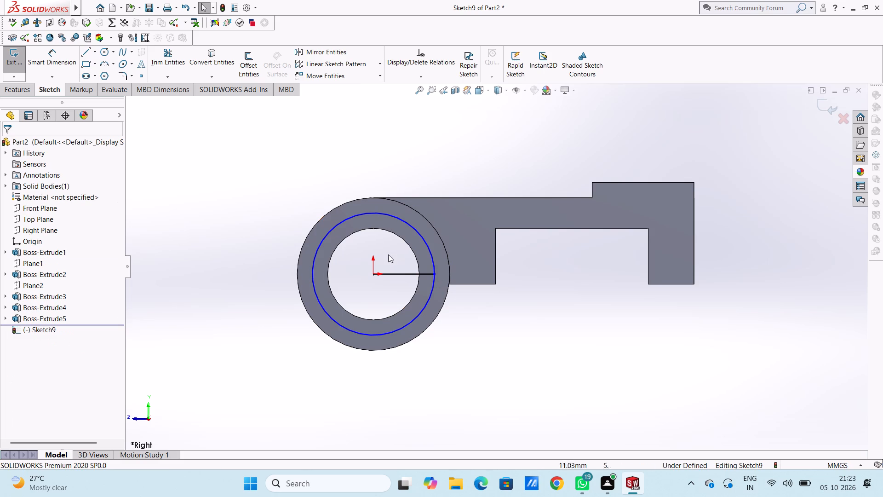
Draw a 24 mm horizontal line from the circle along the arm's lower edge, continued by a 22 mm vertical line to the recess corner.
left_click(88, 54)
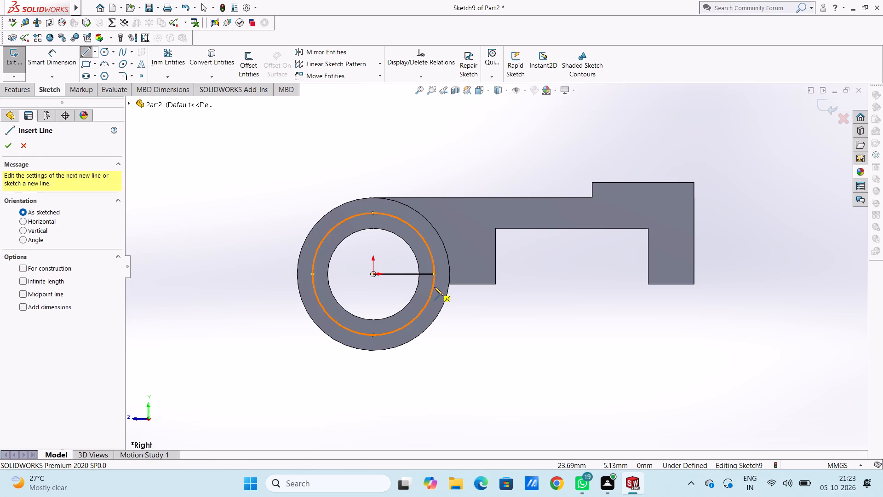
scroll(436, 285, "down", 4)
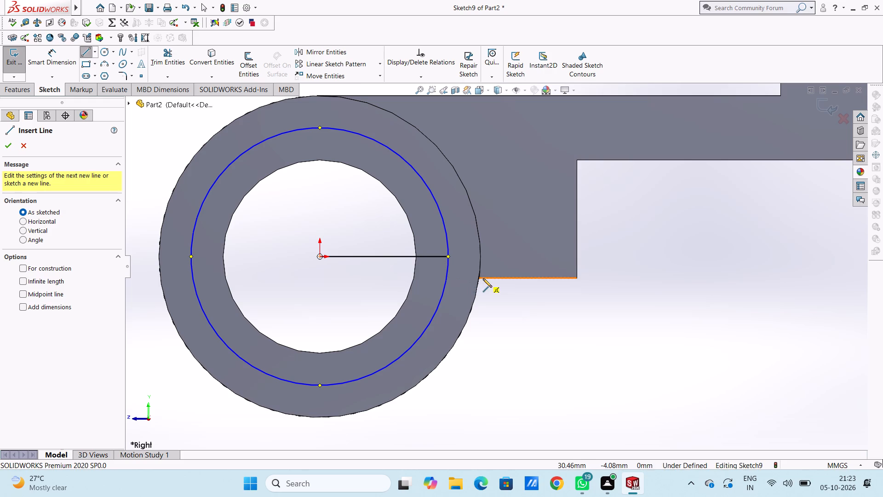
left_click(450, 281)
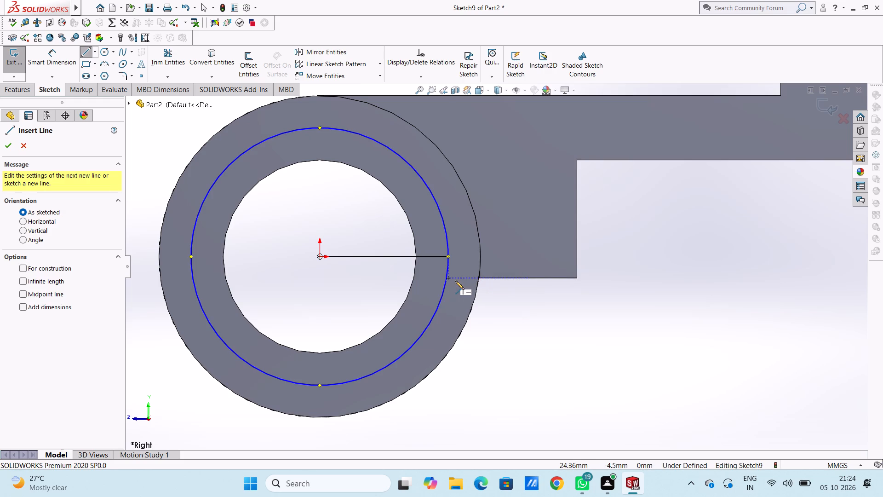
left_click(576, 279)
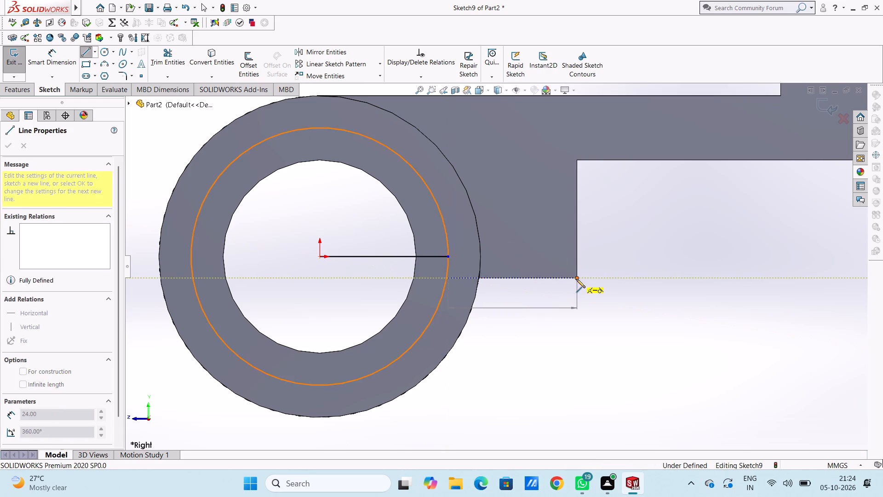
left_click(578, 160)
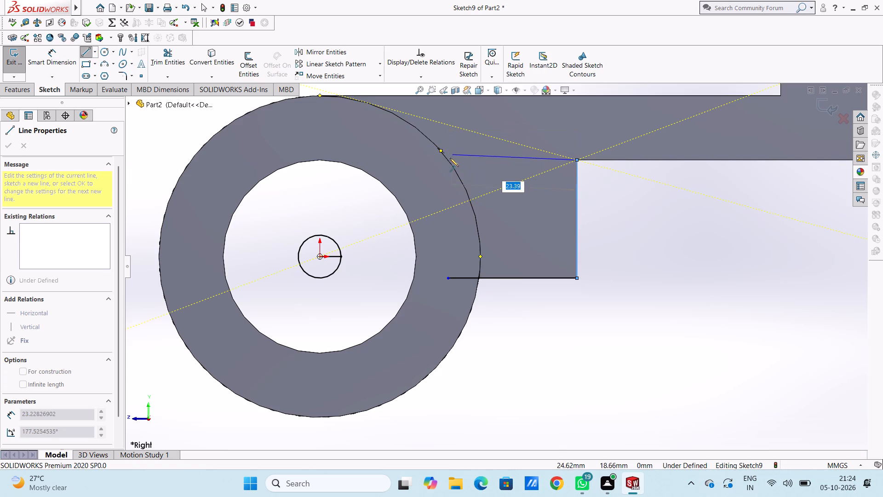
key("Escape")
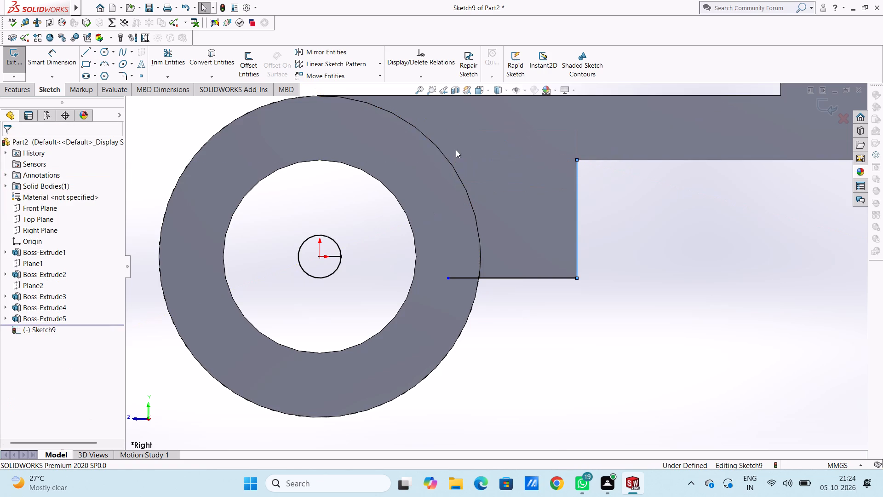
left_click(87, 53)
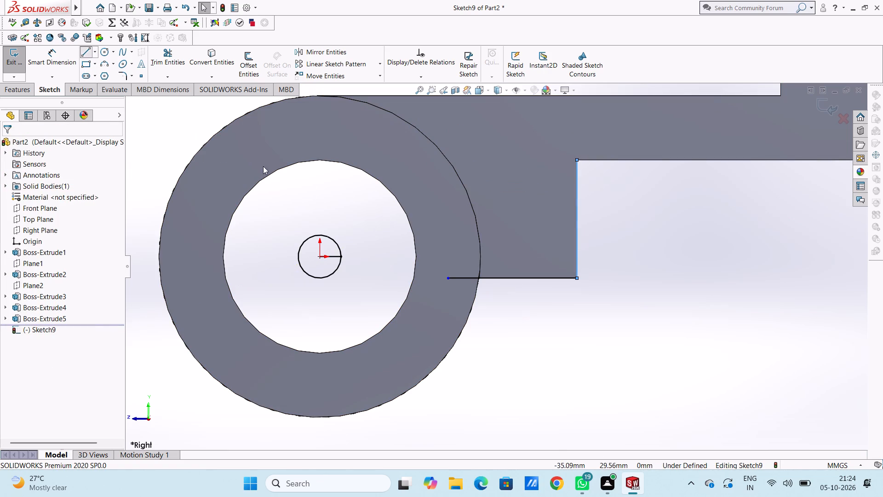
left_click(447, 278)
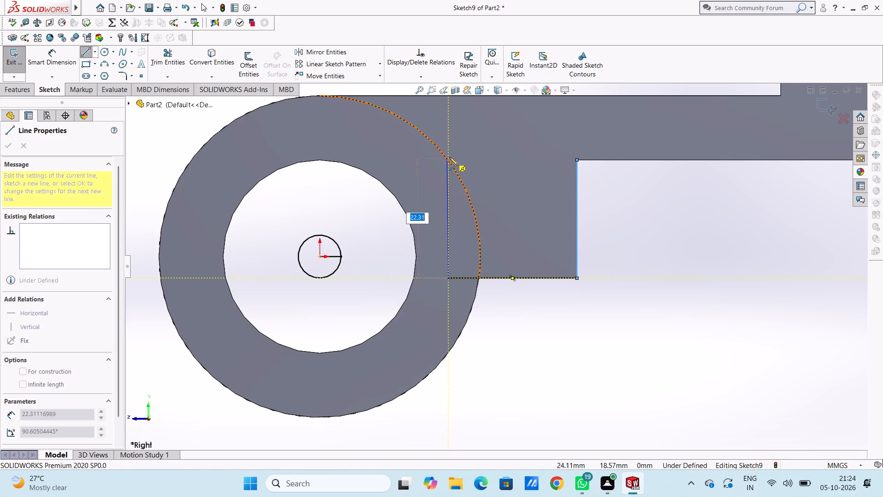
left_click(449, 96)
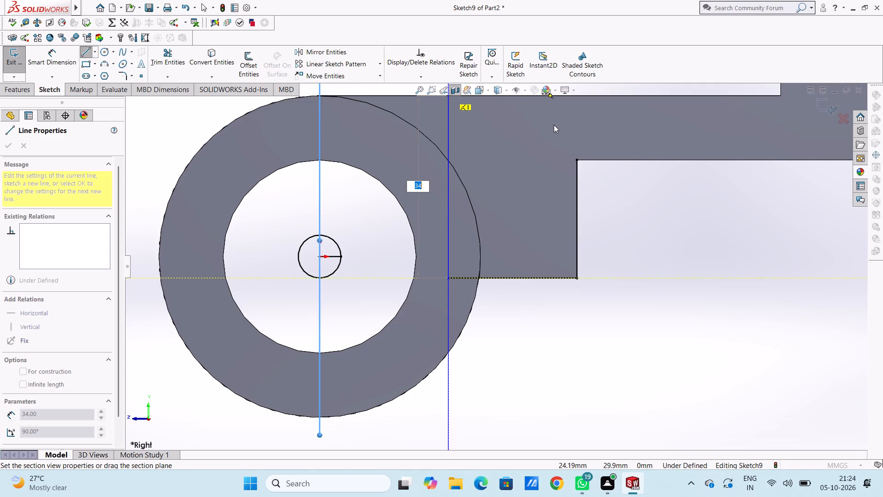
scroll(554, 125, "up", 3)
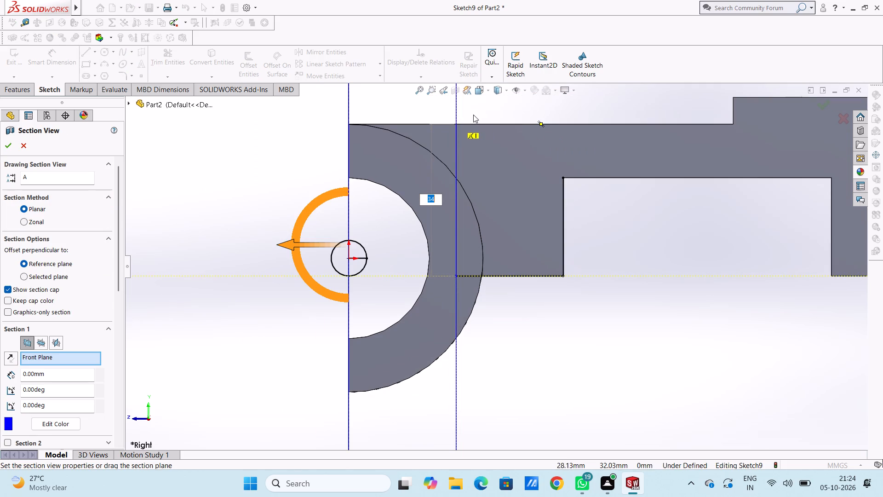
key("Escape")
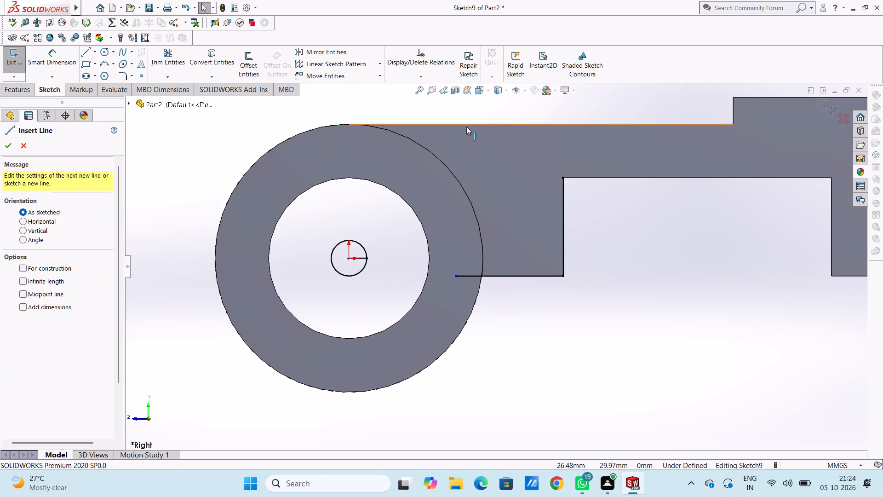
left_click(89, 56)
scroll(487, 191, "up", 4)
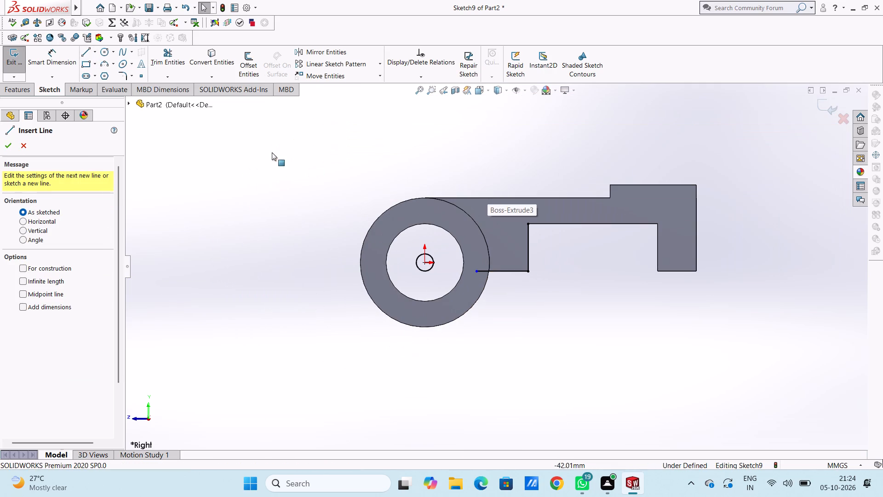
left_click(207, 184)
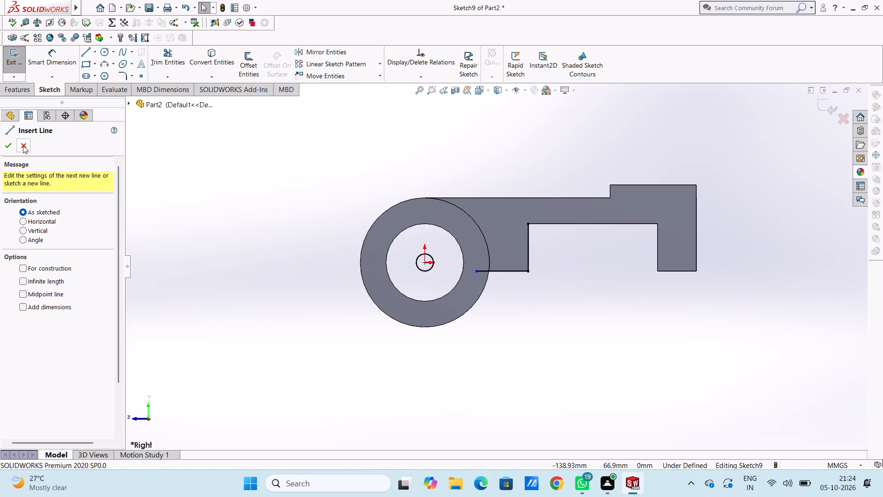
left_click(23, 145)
Draw a 34 mm vertical line from the free end of the lower horizontal line up to the arm's top edge.
left_click(86, 56)
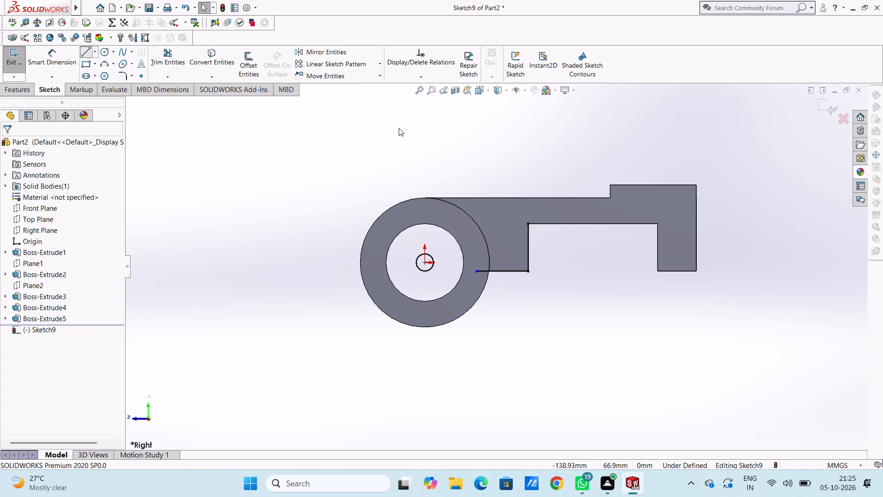
scroll(542, 212, "down", 3)
left_click(421, 325)
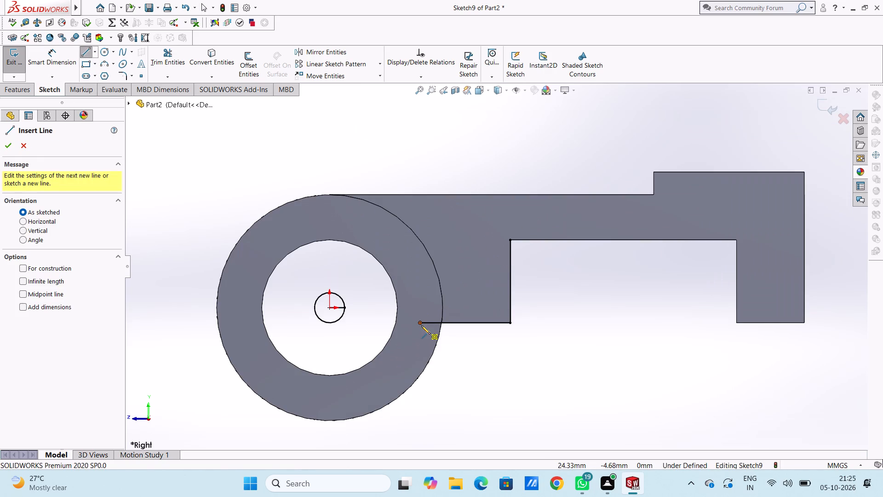
left_click(422, 195)
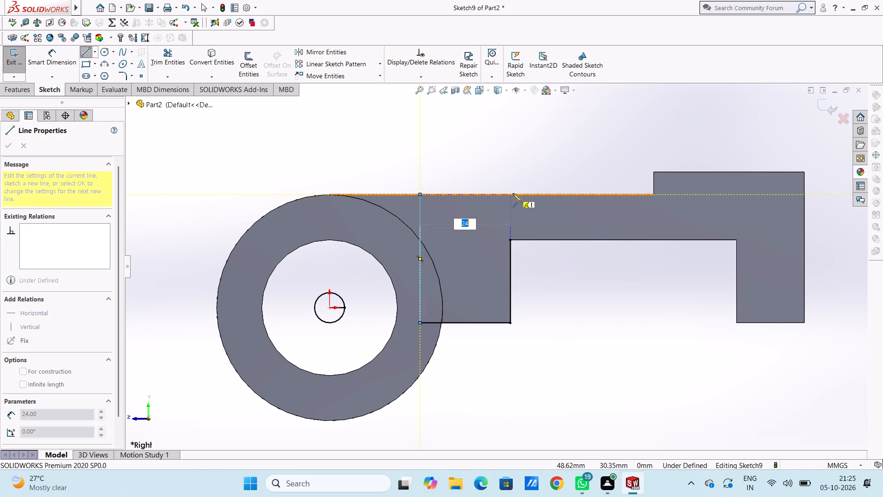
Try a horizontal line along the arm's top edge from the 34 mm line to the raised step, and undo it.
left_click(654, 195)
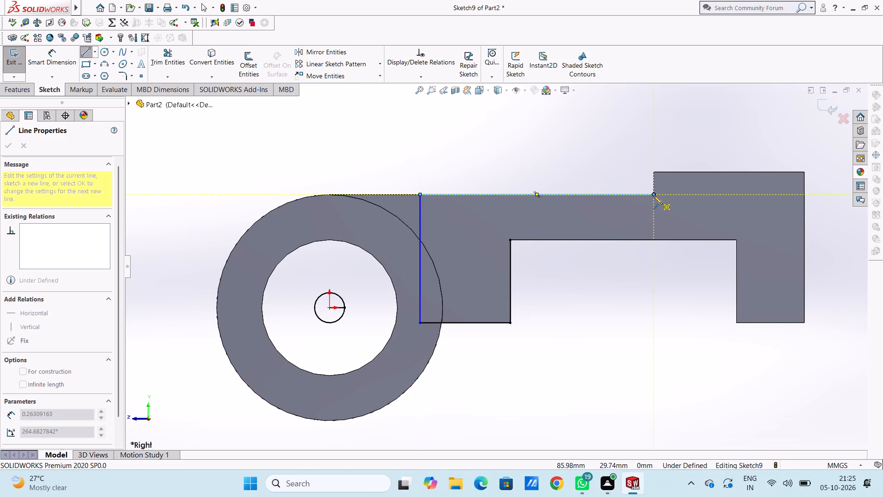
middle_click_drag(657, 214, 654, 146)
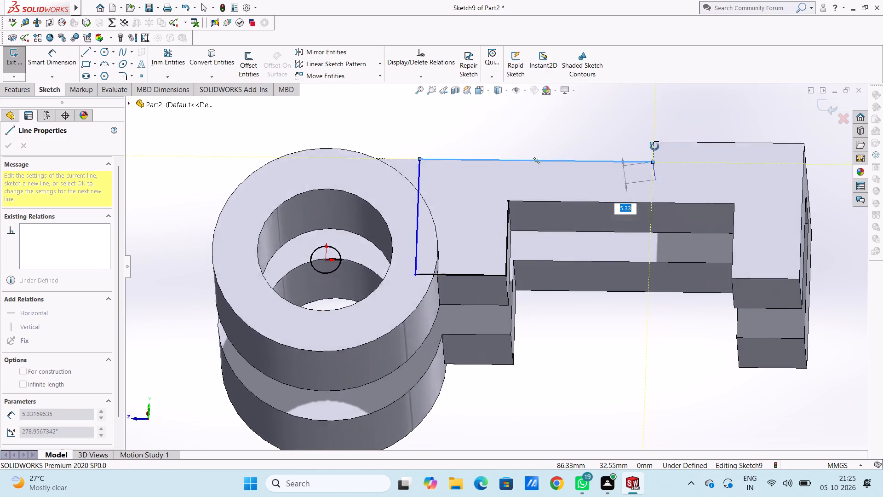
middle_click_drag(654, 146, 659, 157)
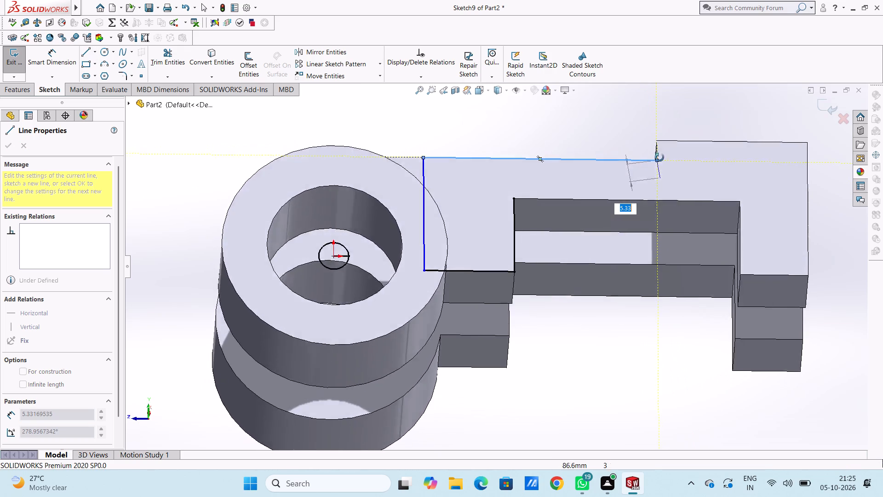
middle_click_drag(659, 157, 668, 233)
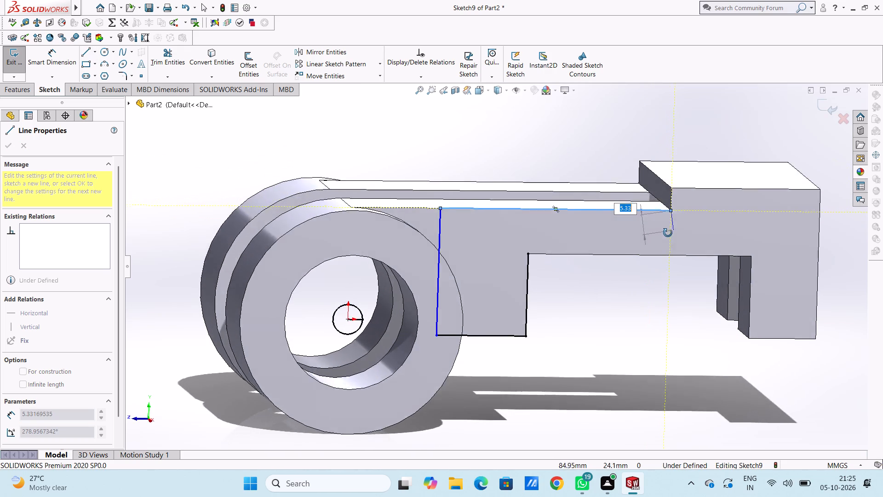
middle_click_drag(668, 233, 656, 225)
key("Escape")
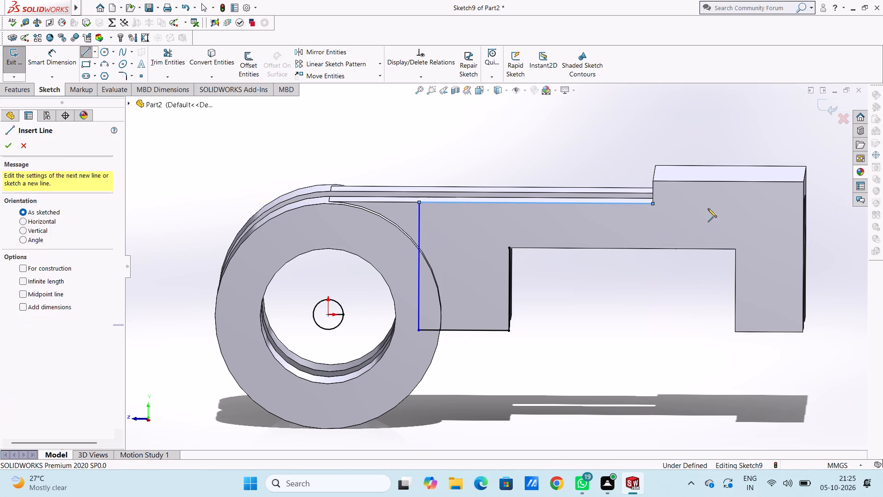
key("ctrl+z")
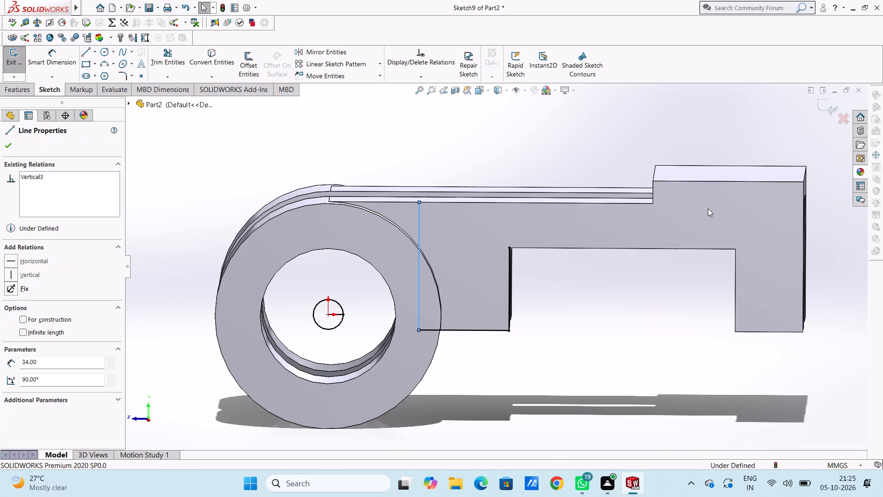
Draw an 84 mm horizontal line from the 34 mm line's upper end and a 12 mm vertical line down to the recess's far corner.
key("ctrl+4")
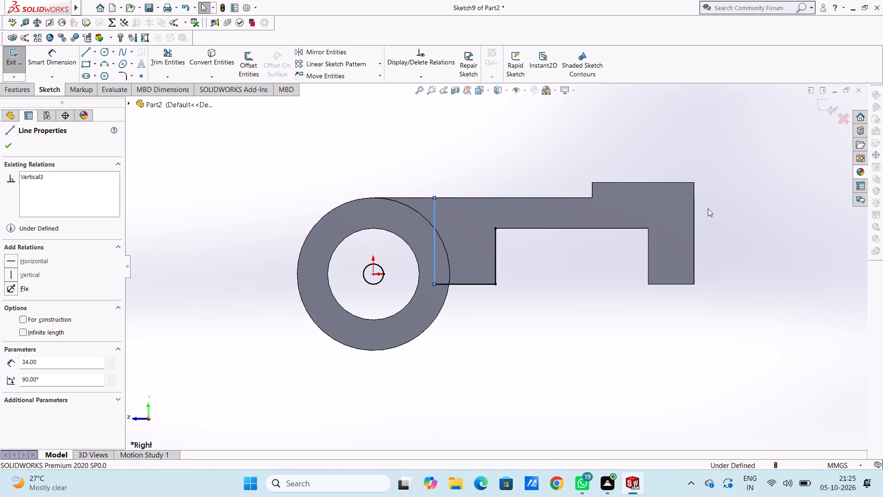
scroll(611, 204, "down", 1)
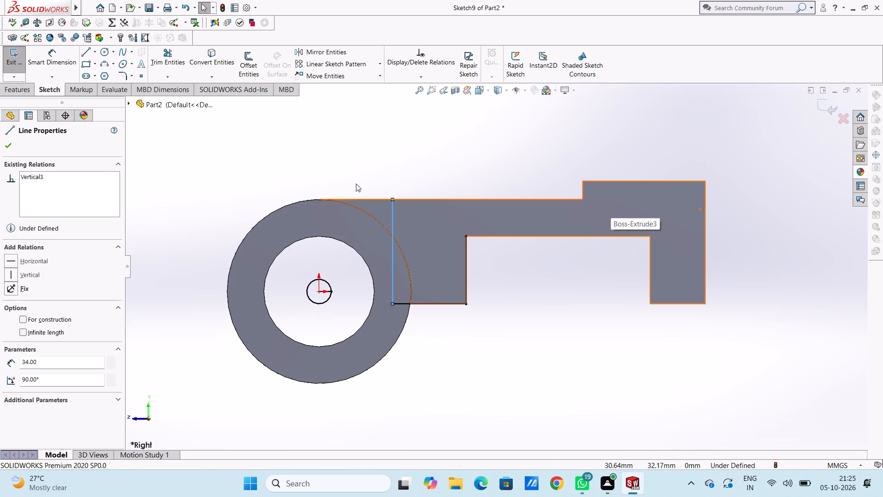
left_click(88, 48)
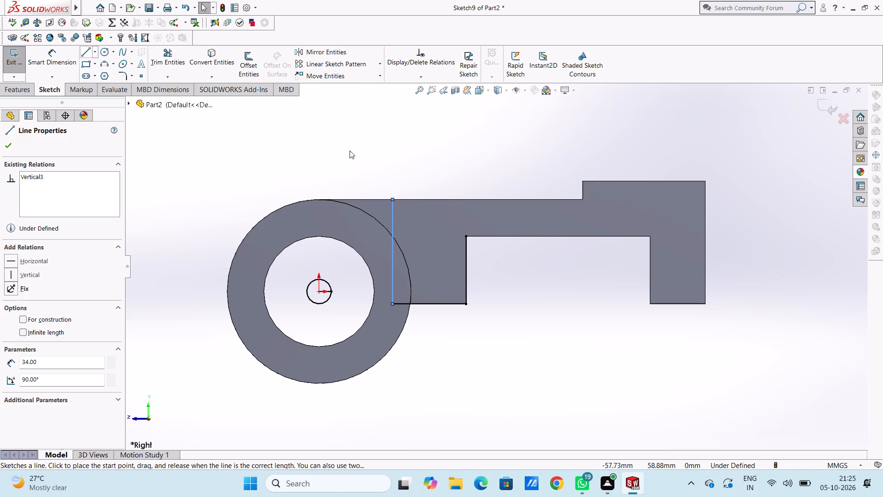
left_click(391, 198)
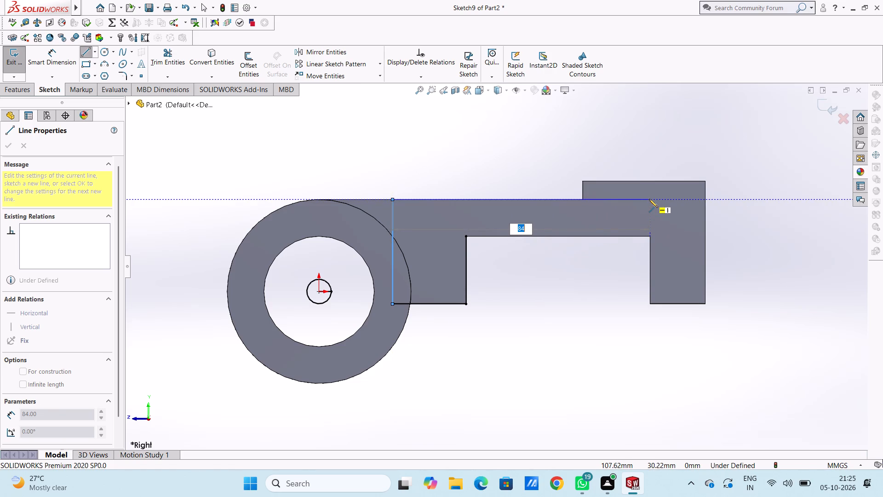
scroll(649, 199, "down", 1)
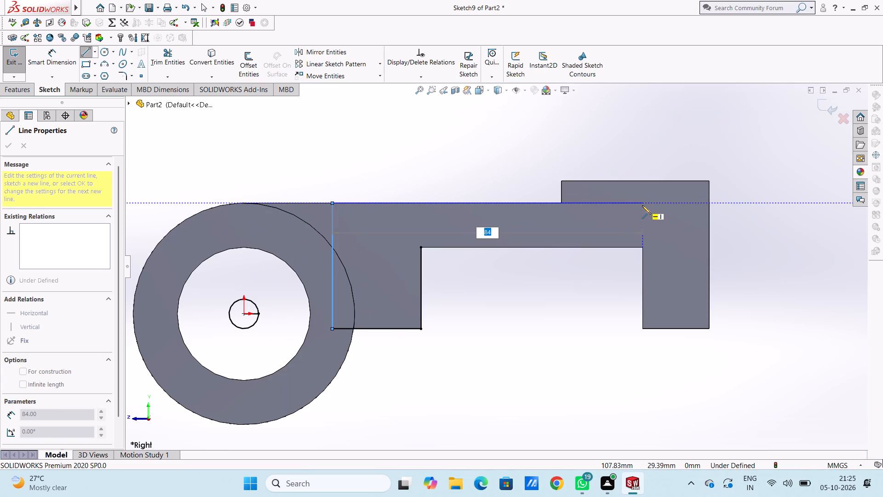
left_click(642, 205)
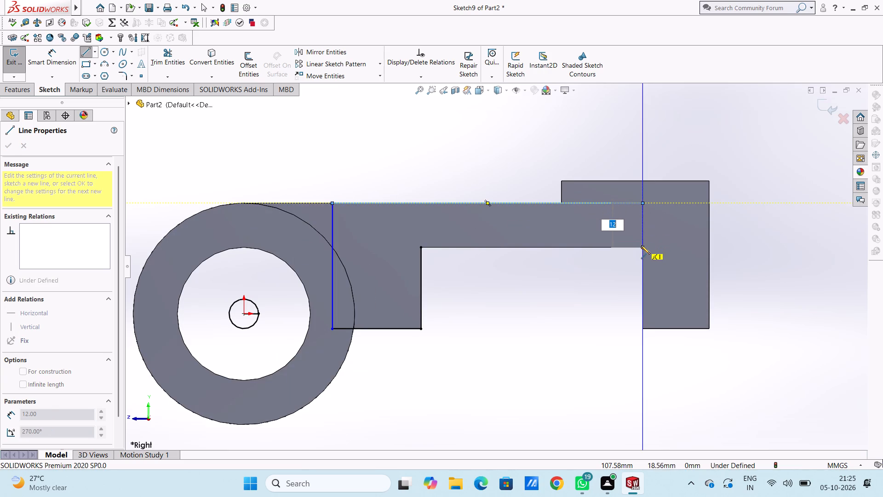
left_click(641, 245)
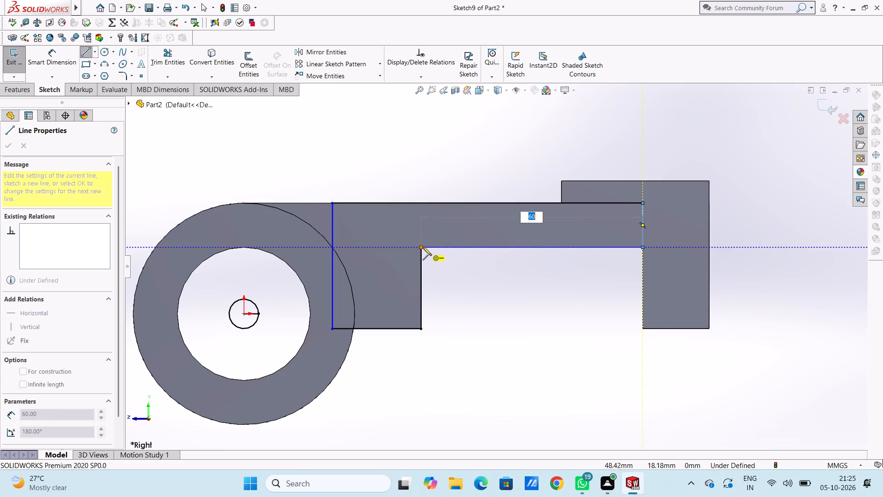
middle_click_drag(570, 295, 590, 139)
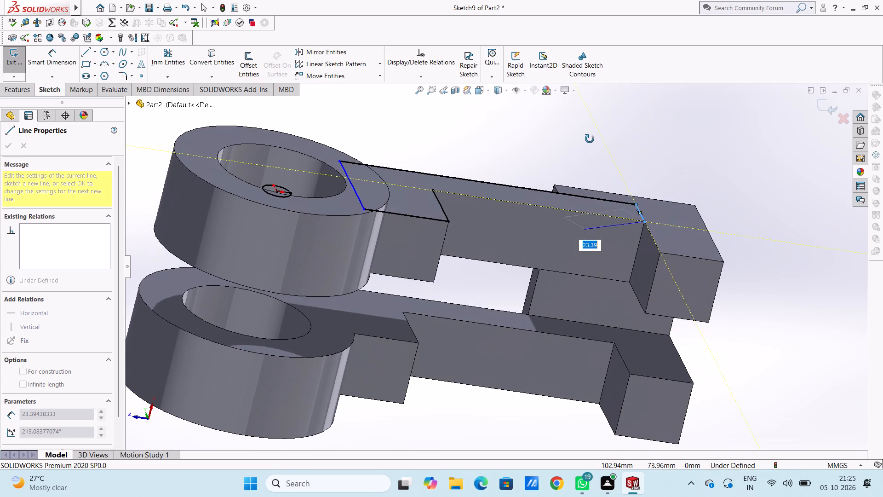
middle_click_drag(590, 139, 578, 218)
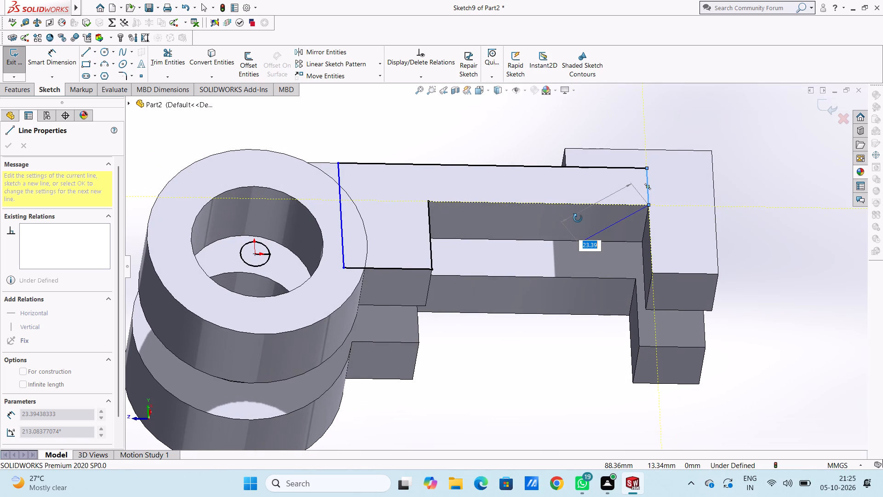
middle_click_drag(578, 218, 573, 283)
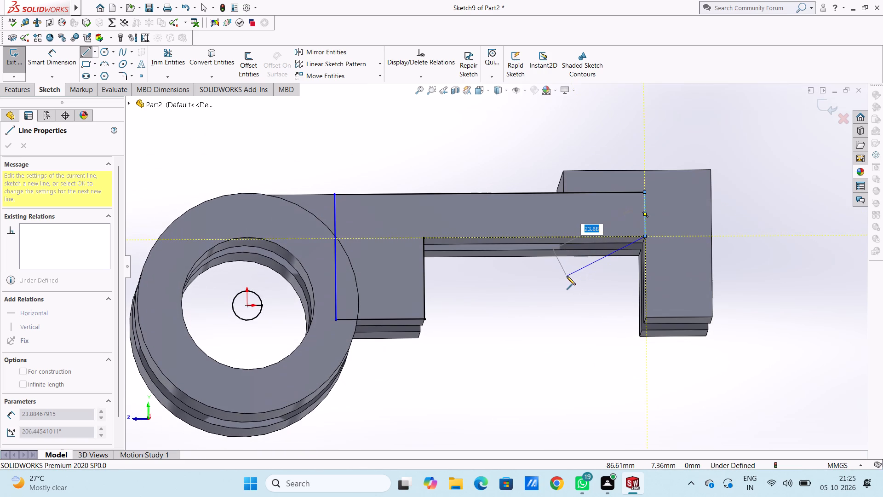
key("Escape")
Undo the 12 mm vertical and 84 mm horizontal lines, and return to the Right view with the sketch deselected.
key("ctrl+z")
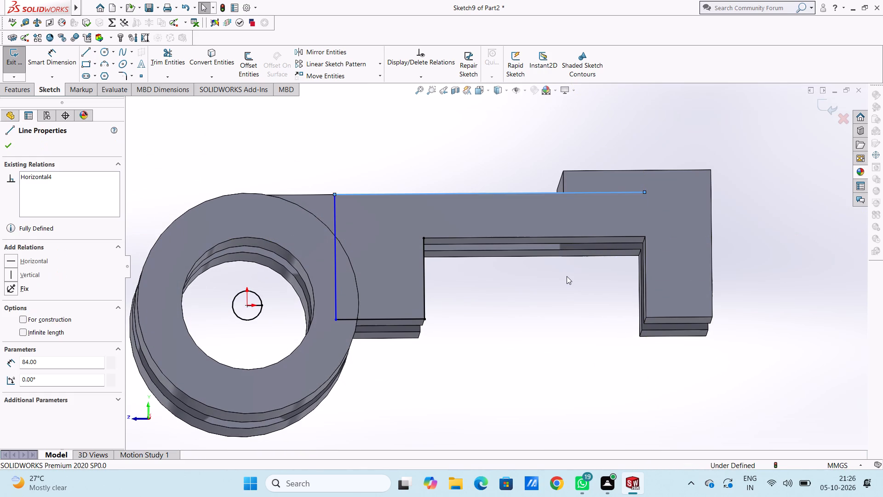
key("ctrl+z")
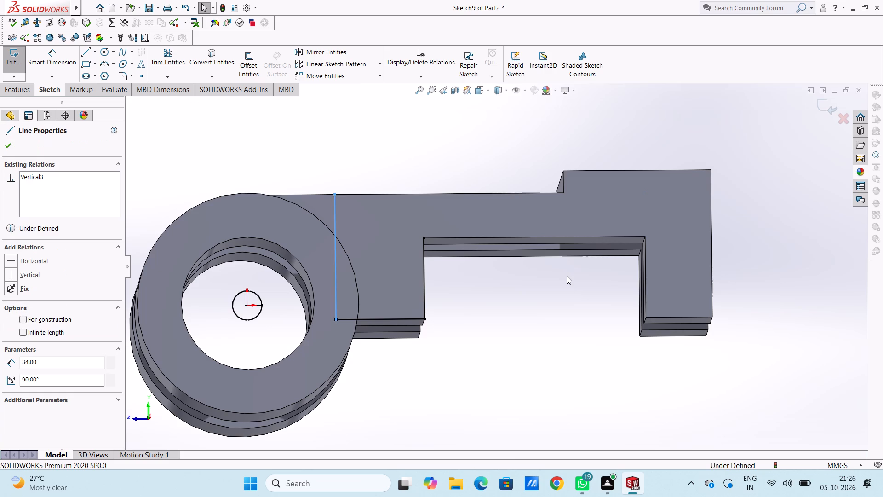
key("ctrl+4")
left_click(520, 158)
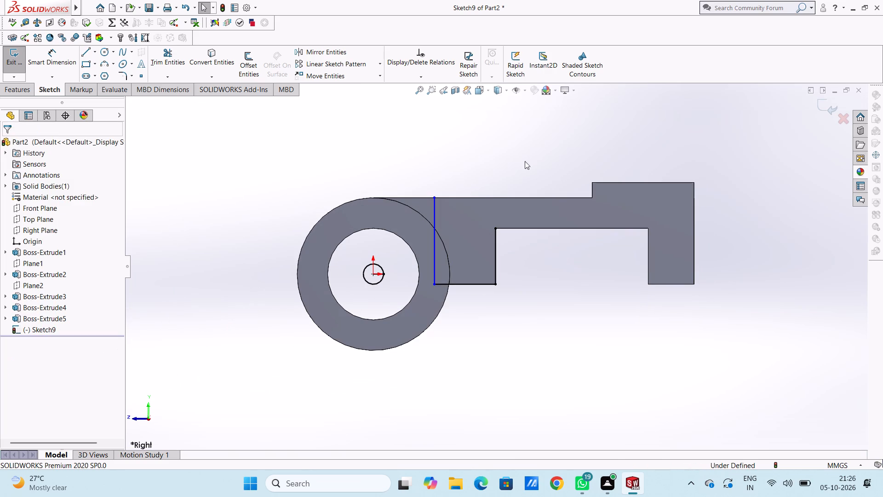
Draw a 102 mm horizontal line from the 34 mm line's top, an about 12 mm vertical down, and a 78 mm line back to the recess corner.
left_click(86, 51)
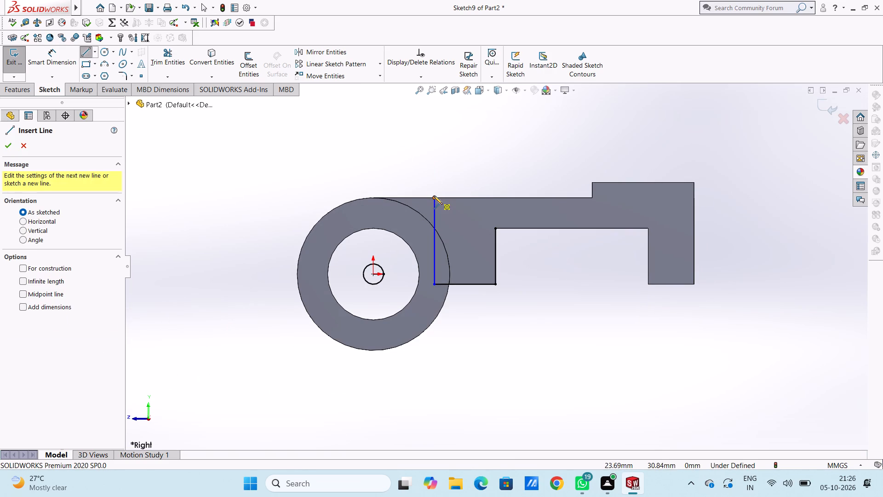
left_click(434, 196)
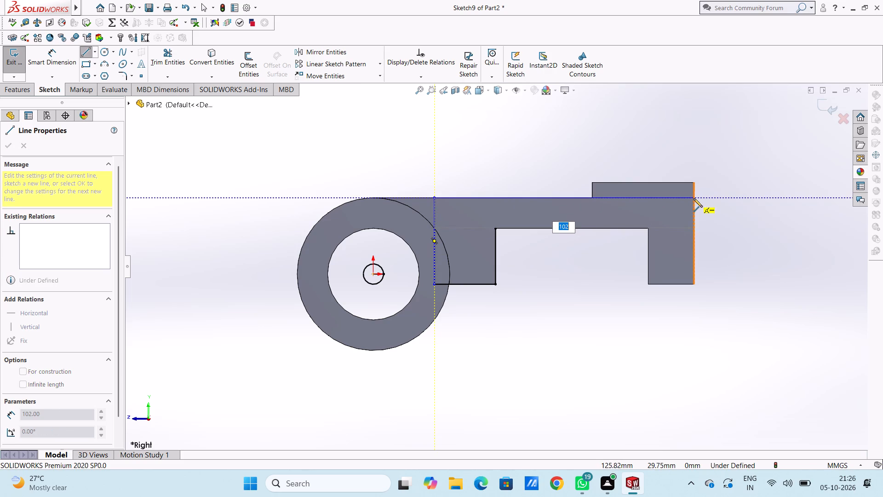
left_click(694, 198)
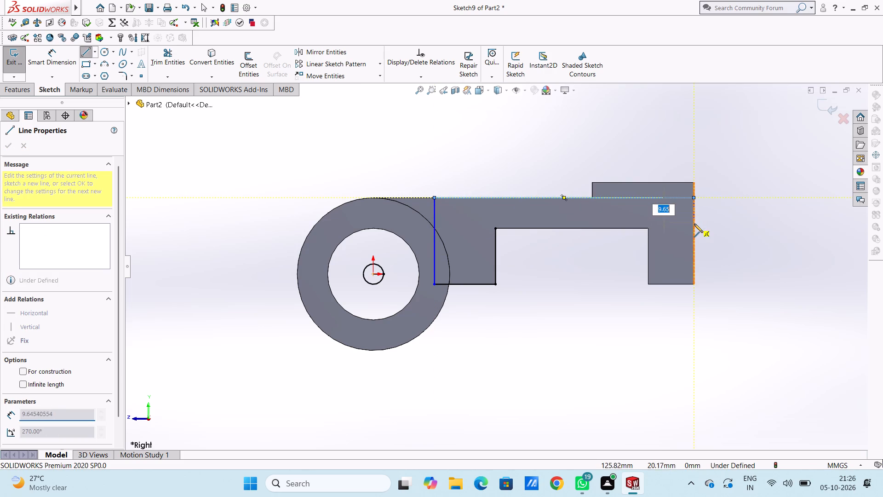
left_click(694, 226)
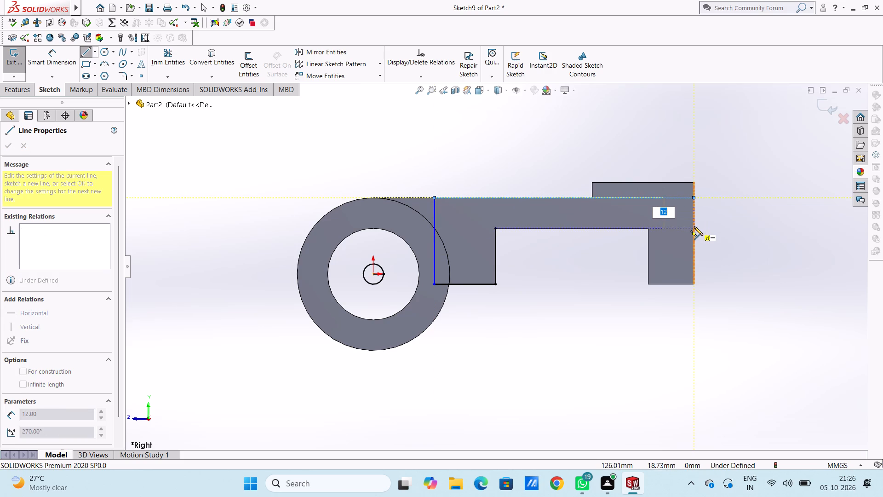
left_click(494, 231)
key("Escape")
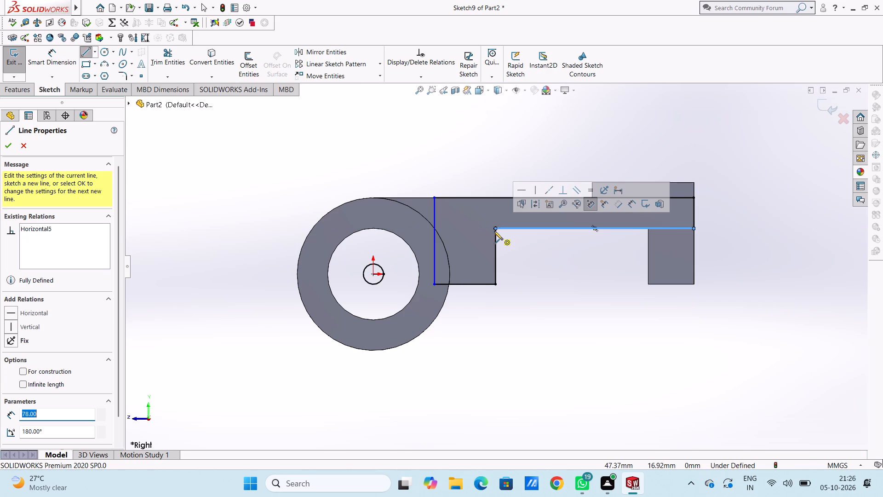
key("Escape")
key("Escape")
Dimension the length of the profile's lower horizontal line, placing the dimension below the profile.
scroll(526, 240, "down", 1)
scroll(527, 241, "up", 2)
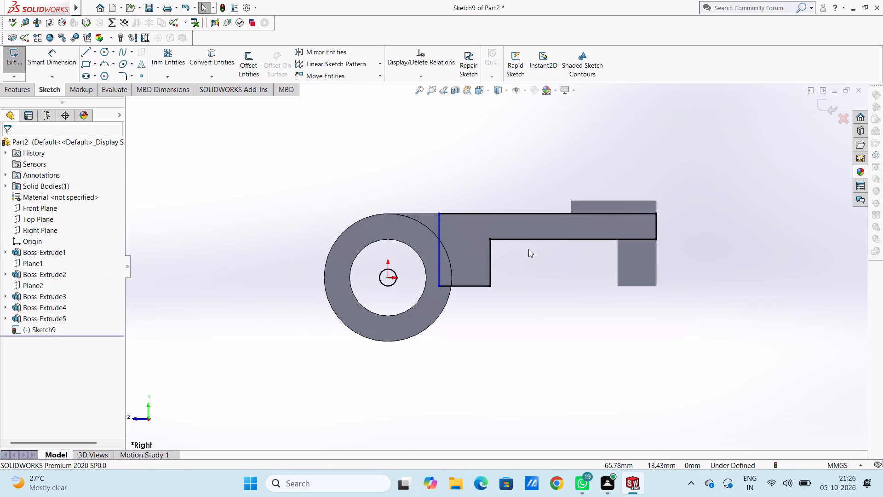
middle_click_drag(528, 249, 556, 281)
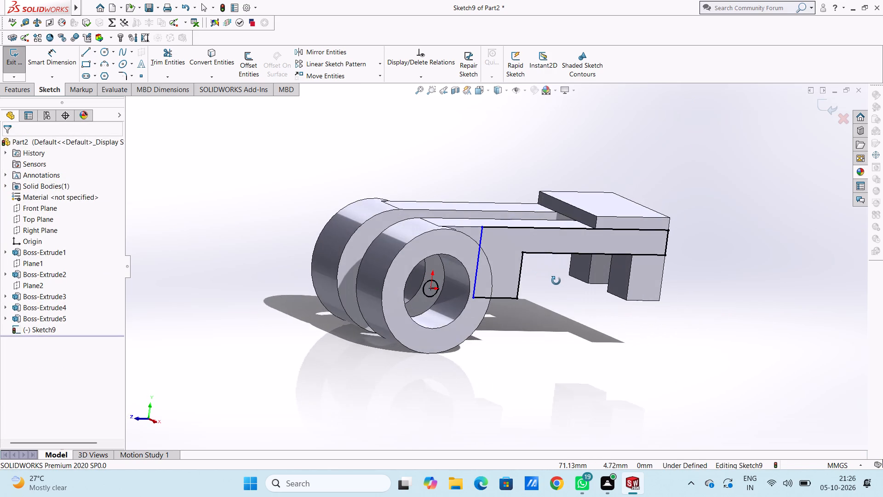
middle_click_drag(556, 281, 540, 254)
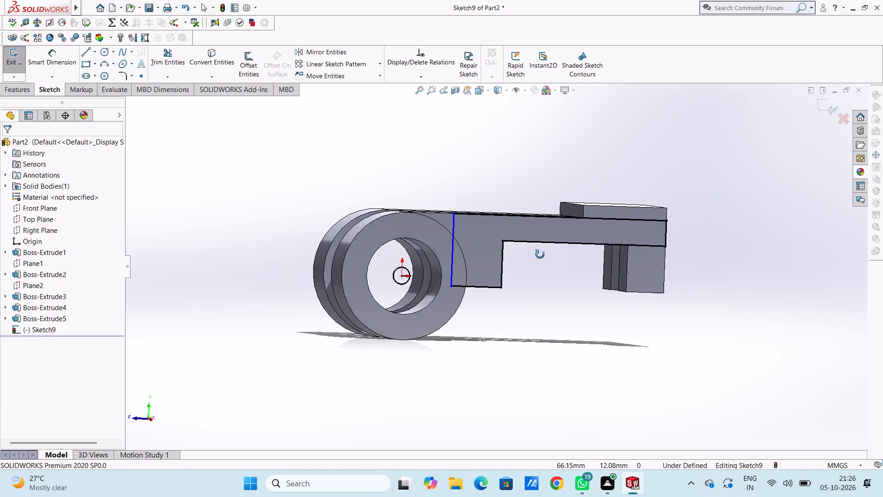
middle_click_drag(540, 254, 528, 255)
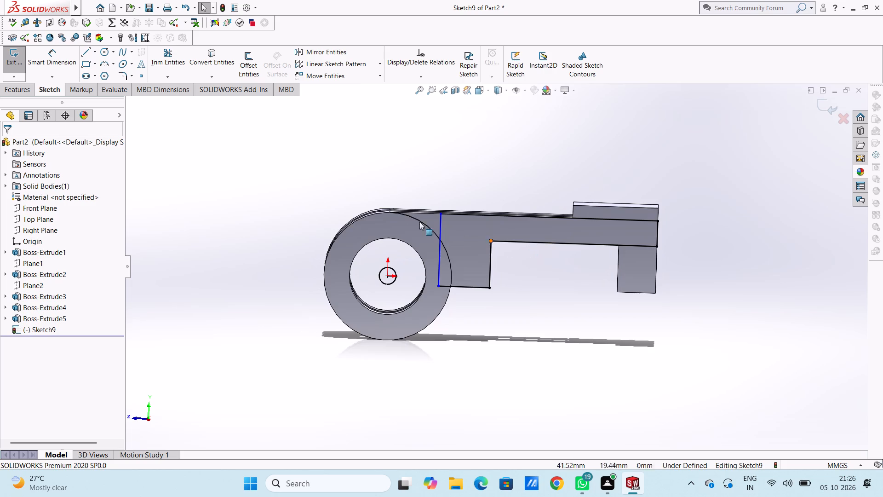
left_click(67, 61)
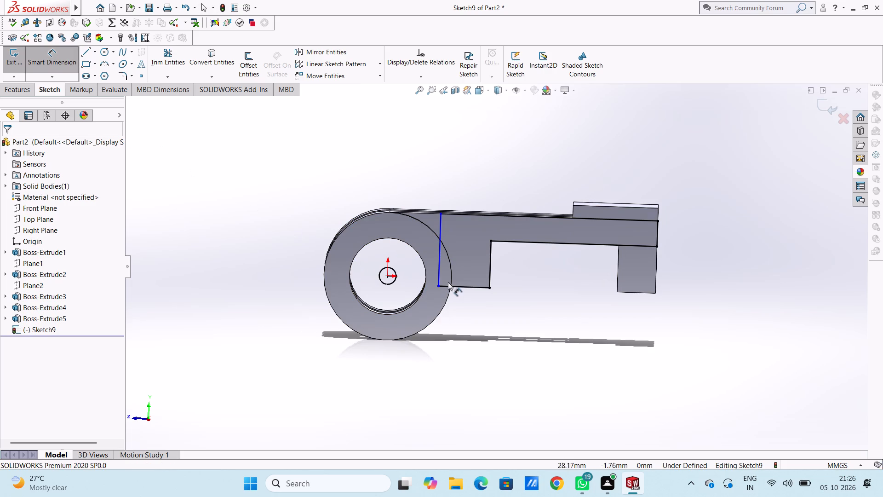
left_click(453, 285)
left_click(456, 336)
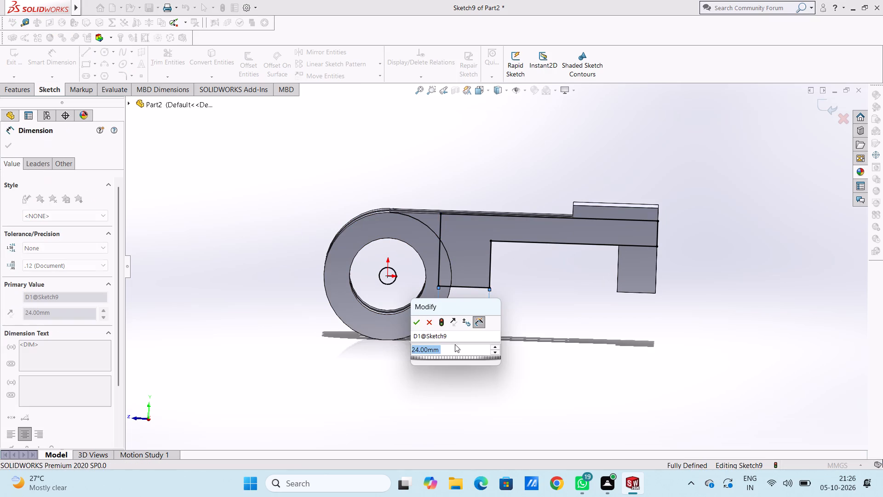
left_click(414, 323)
left_click(311, 363)
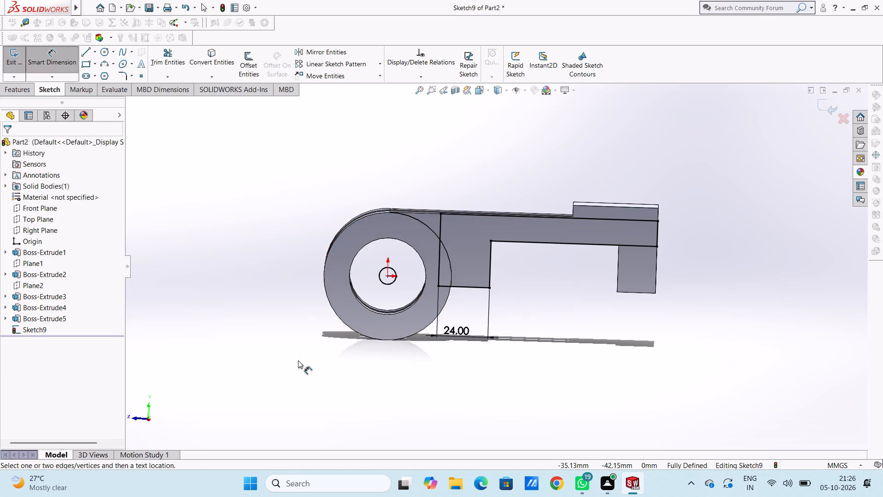
Set up a blind boss extrusion of the L-shaped profile region, reversed toward the opposite arm, with a depth of 30 mm.
scroll(288, 353, "up", 2)
middle_click_drag(291, 337, 371, 403)
middle_click_drag(371, 401, 350, 361)
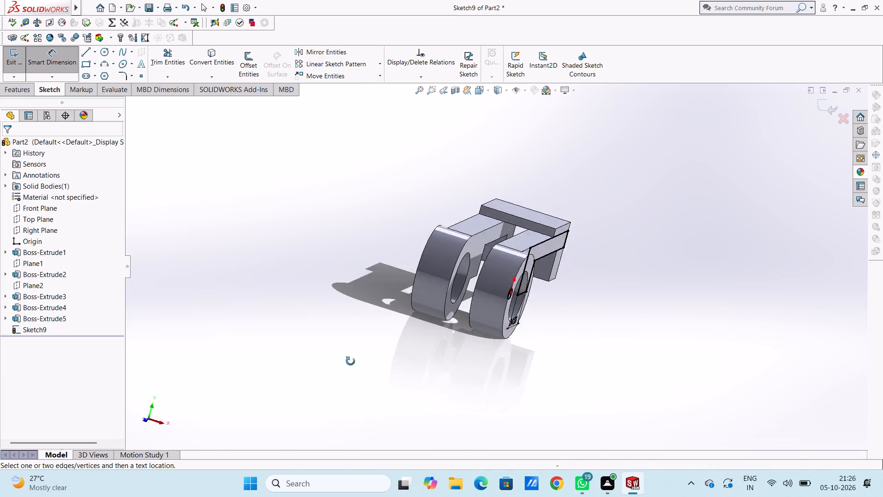
middle_click_drag(350, 361, 350, 383)
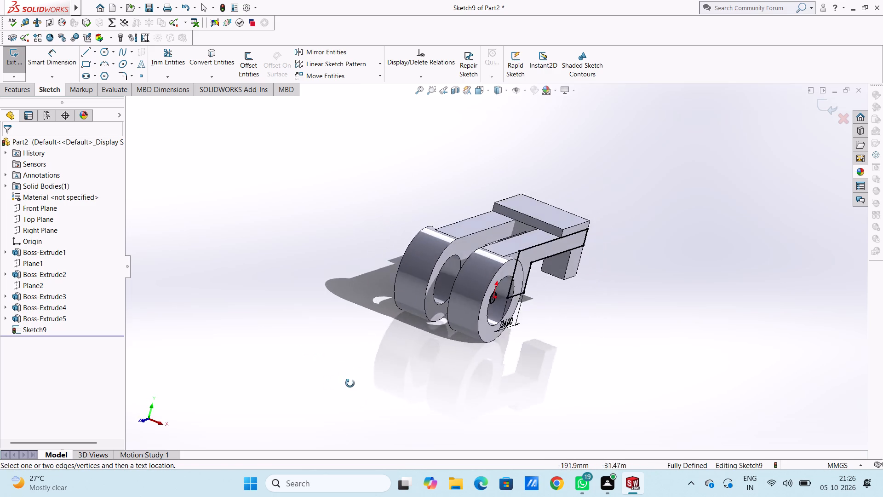
middle_click_drag(350, 383, 317, 362)
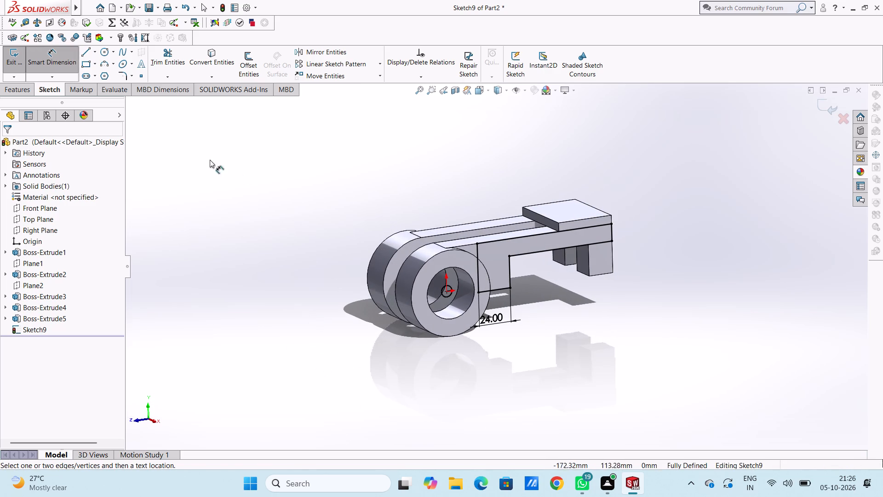
left_click(14, 91)
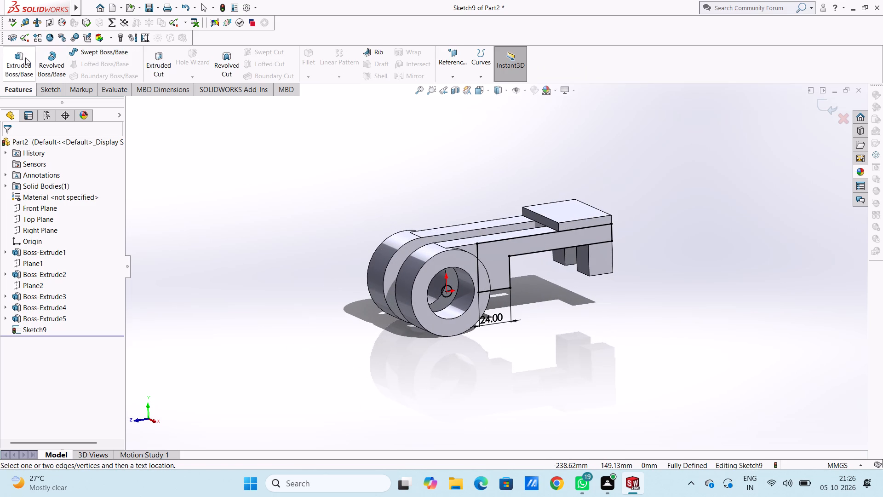
left_click(16, 55)
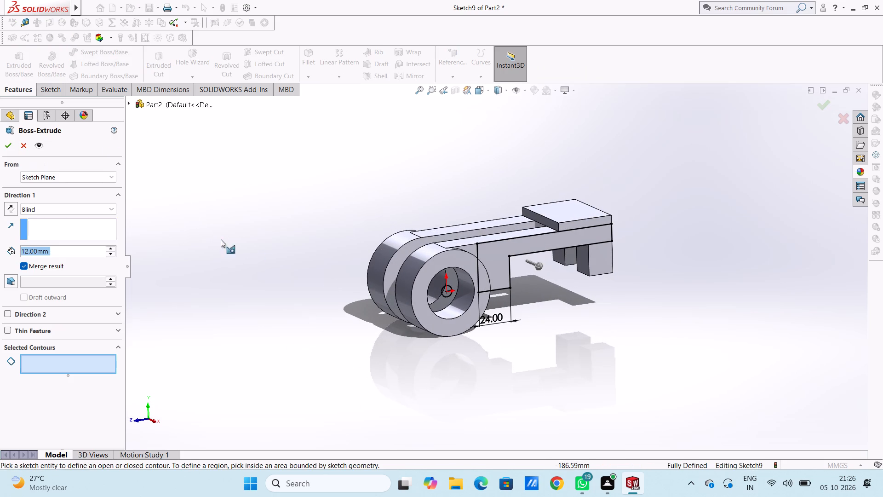
left_click(497, 255)
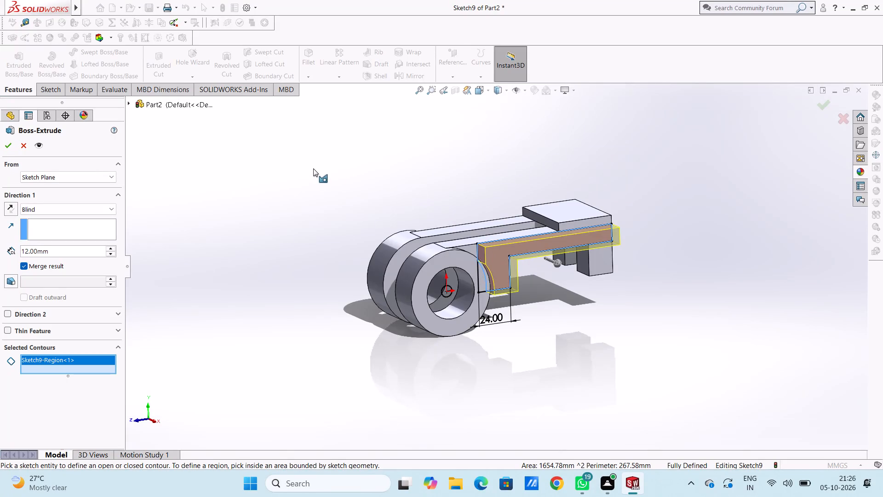
middle_click_drag(313, 168, 349, 234)
middle_click(343, 222)
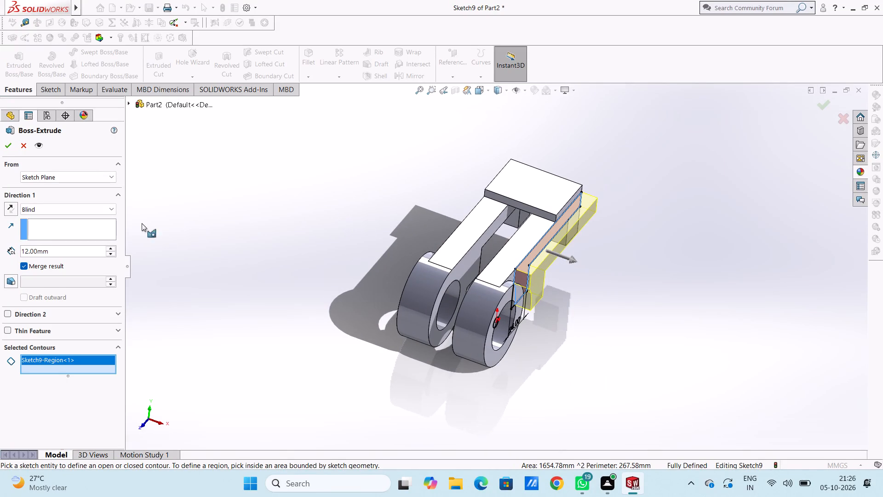
left_click(11, 209)
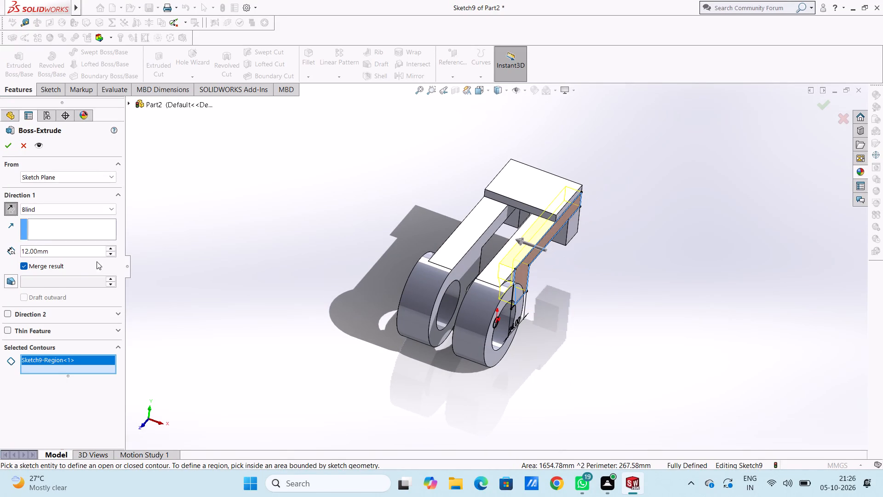
double_click(80, 251)
type("30")
key("Return")
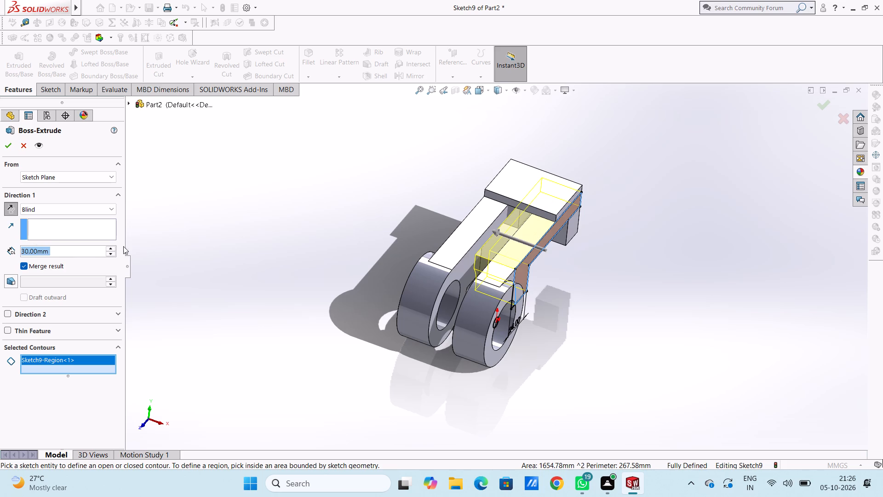
Add the small circle at the origin to the extrusion's selected contours, and try to remove it from the selection.
middle_click_drag(337, 238, 345, 217)
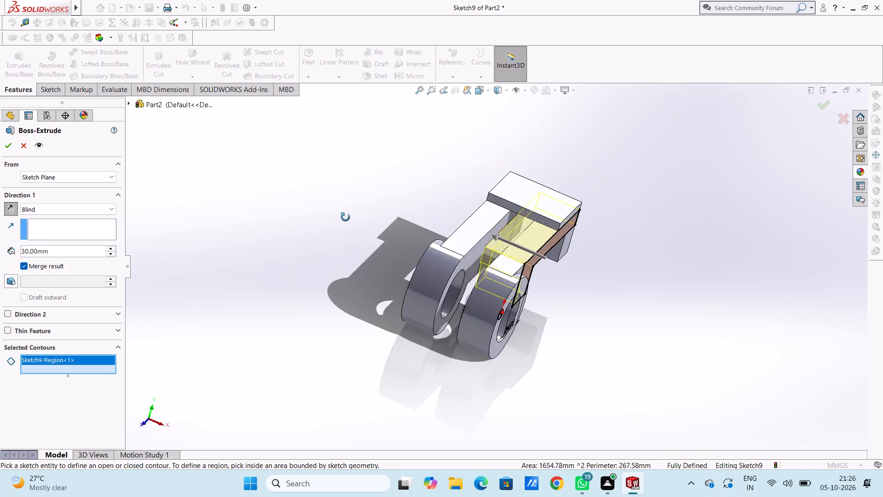
middle_click_drag(345, 217, 306, 248)
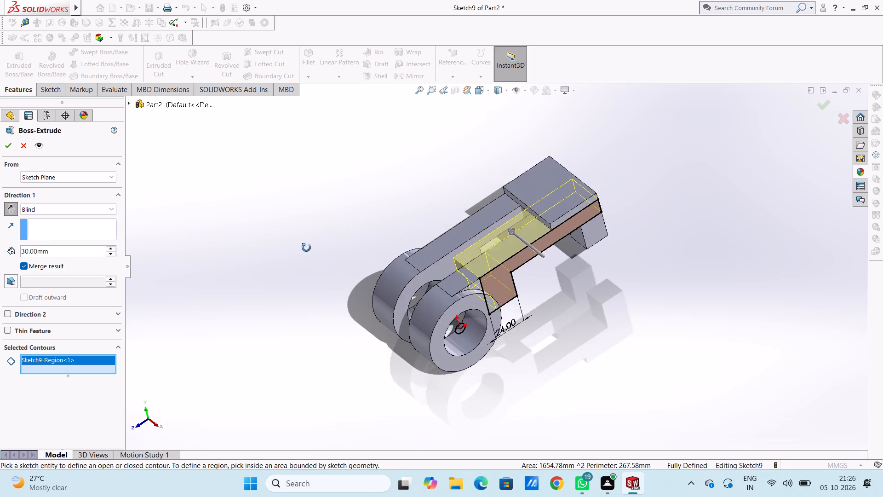
middle_click_drag(306, 248, 382, 245)
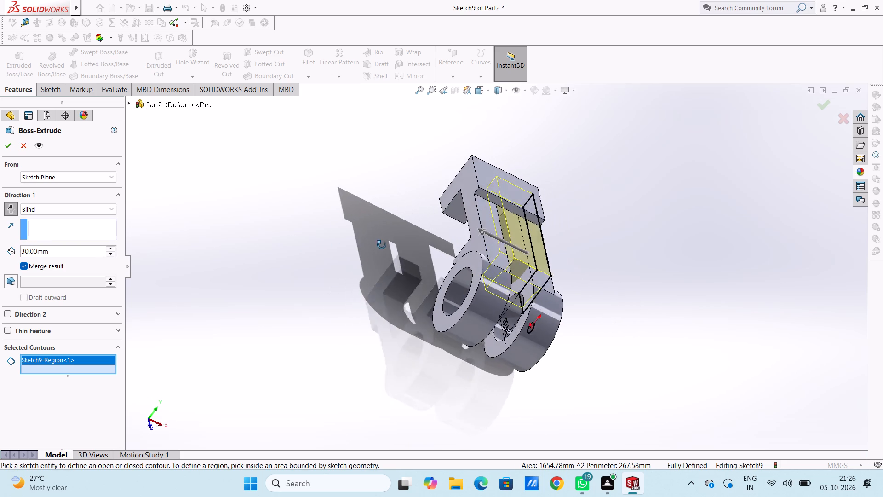
middle_click_drag(382, 245, 435, 322)
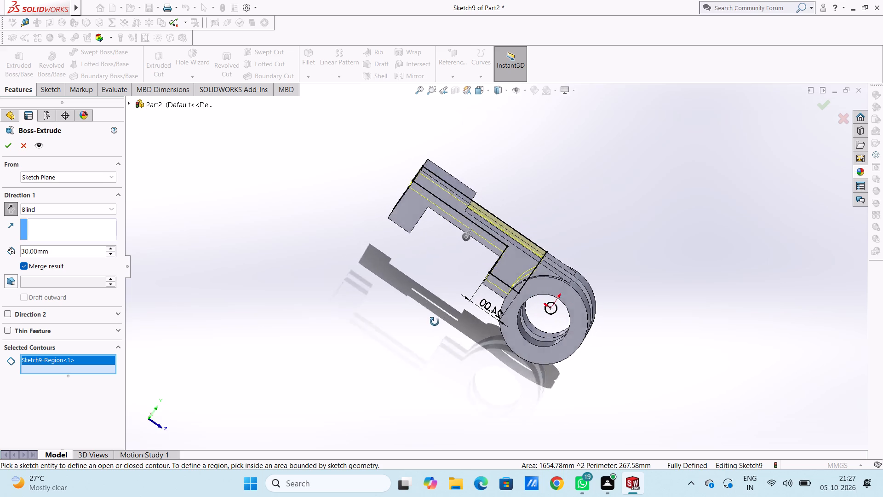
middle_click_drag(435, 322, 275, 229)
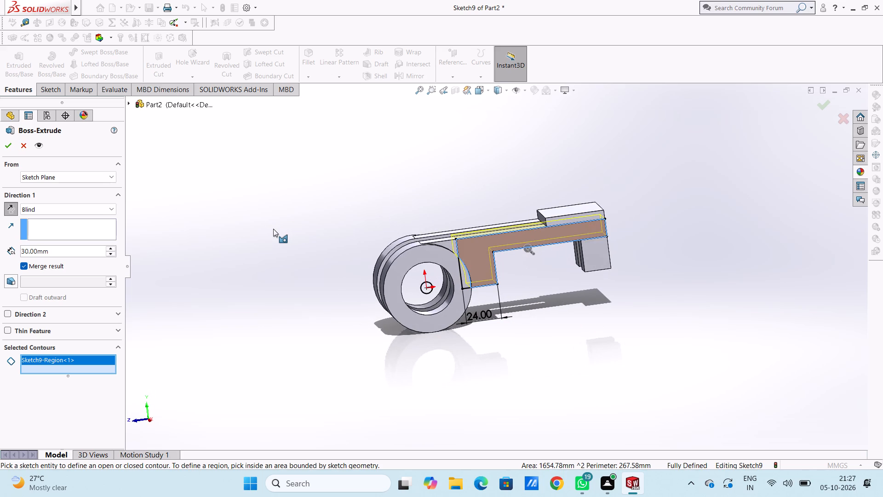
left_click(422, 289)
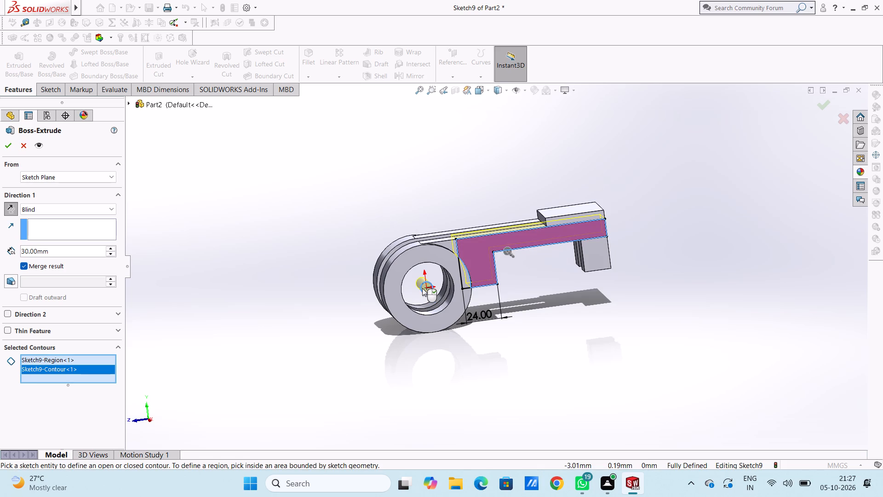
key("Delete")
key("Delete")
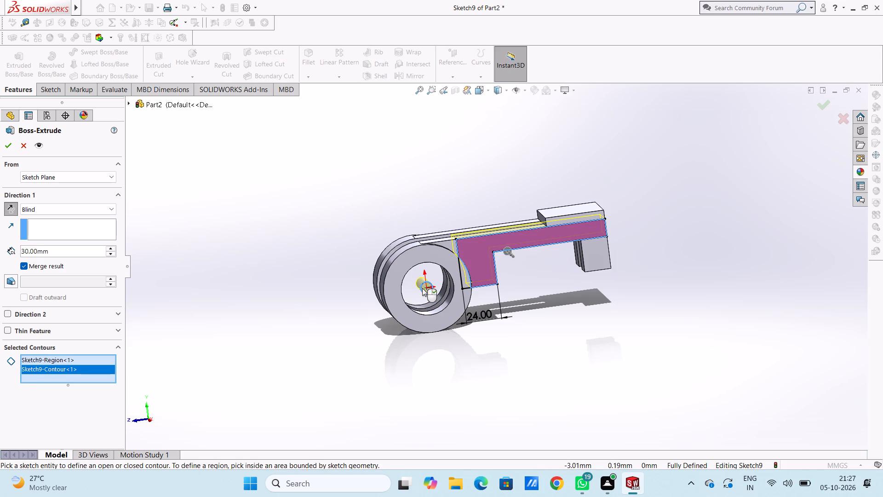
left_click(422, 288)
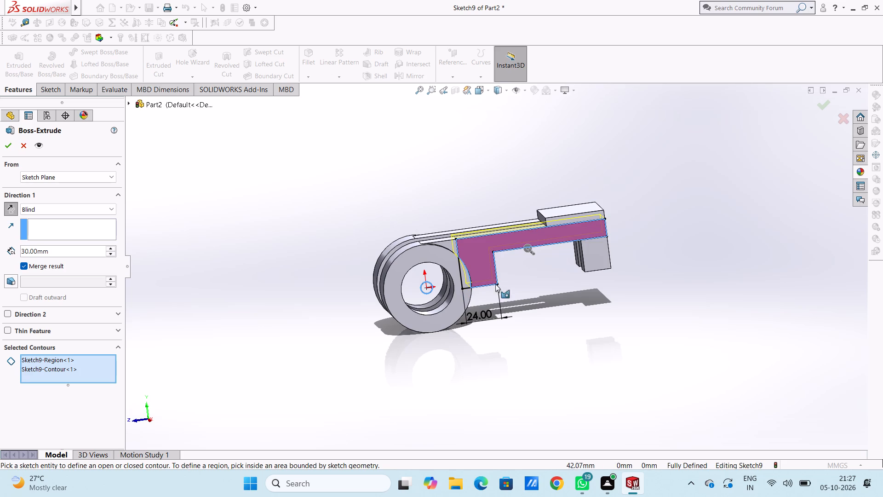
Add the small profile region overlapping the ring to the extrusion's selected contours.
middle_click_drag(536, 297, 531, 293)
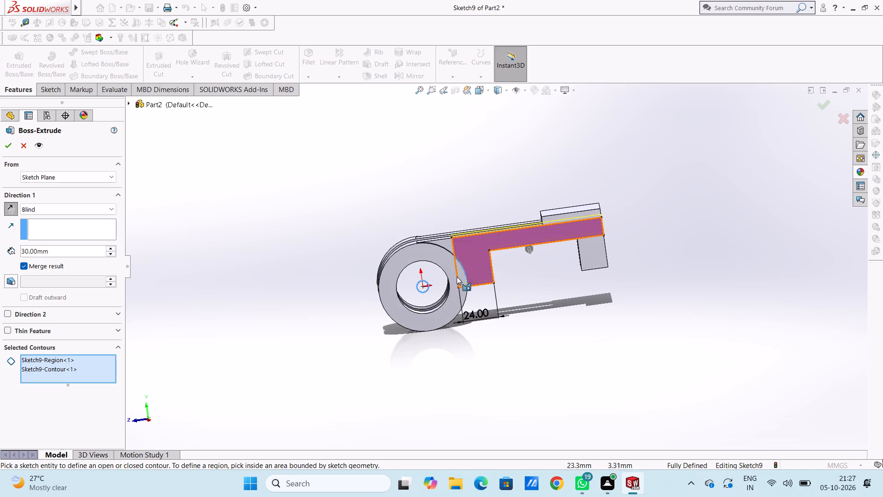
left_click(462, 278)
left_click(462, 278)
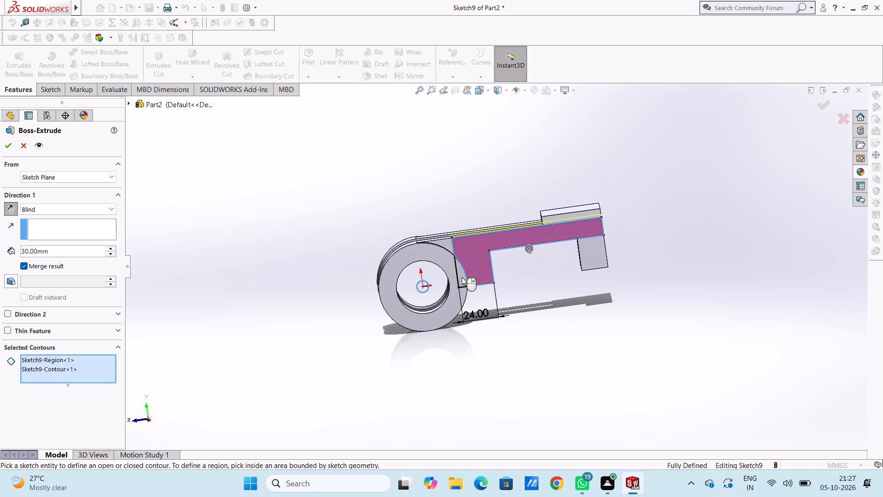
scroll(462, 277, "down", 4)
left_click(470, 272)
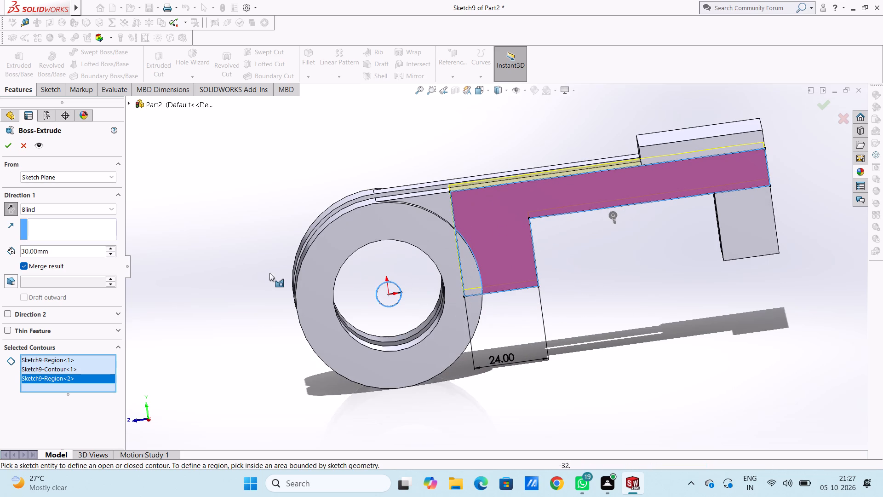
Set the L-shaped profile's boss extrusion depth to 54 mm and complete the feature.
middle_click_drag(267, 273, 420, 349)
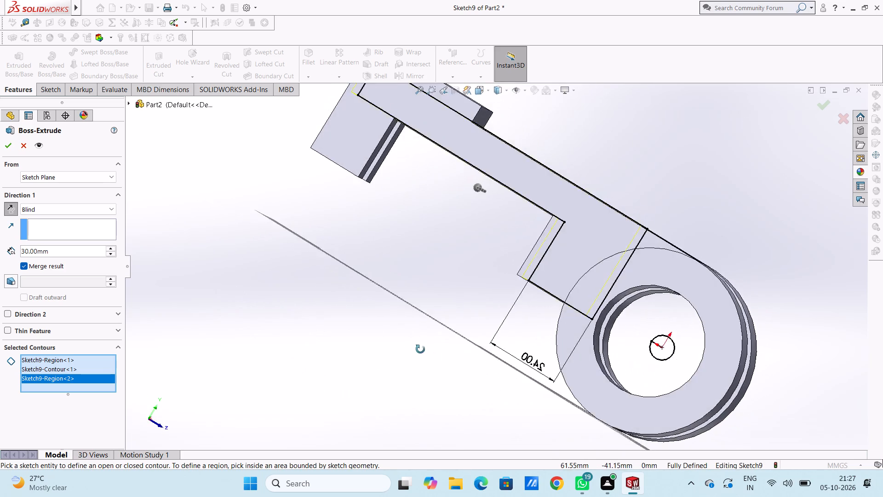
middle_click_drag(420, 349, 327, 330)
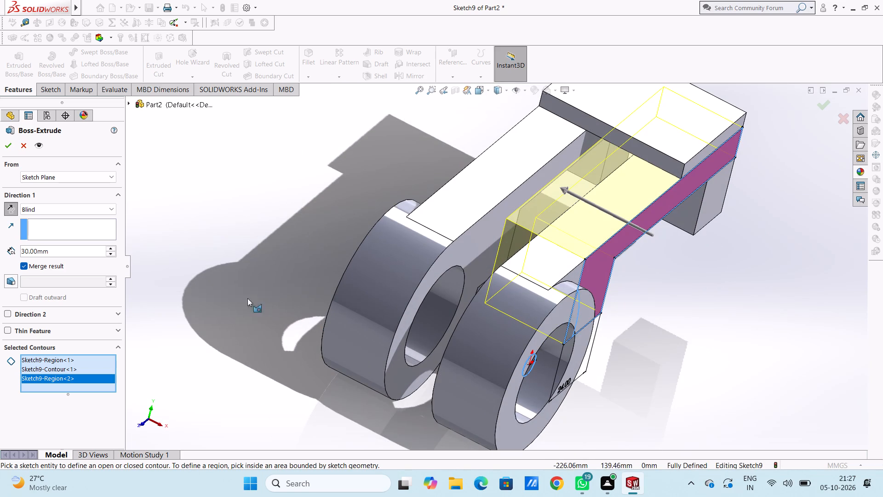
double_click(76, 251)
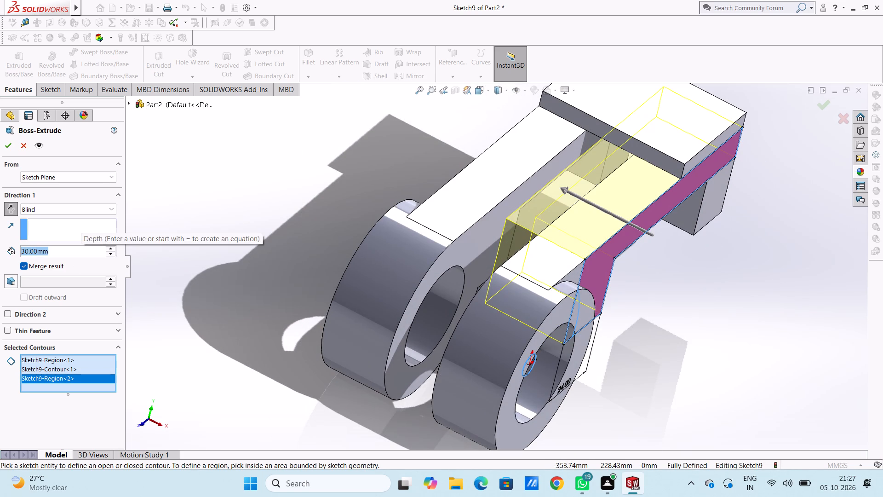
key("5")
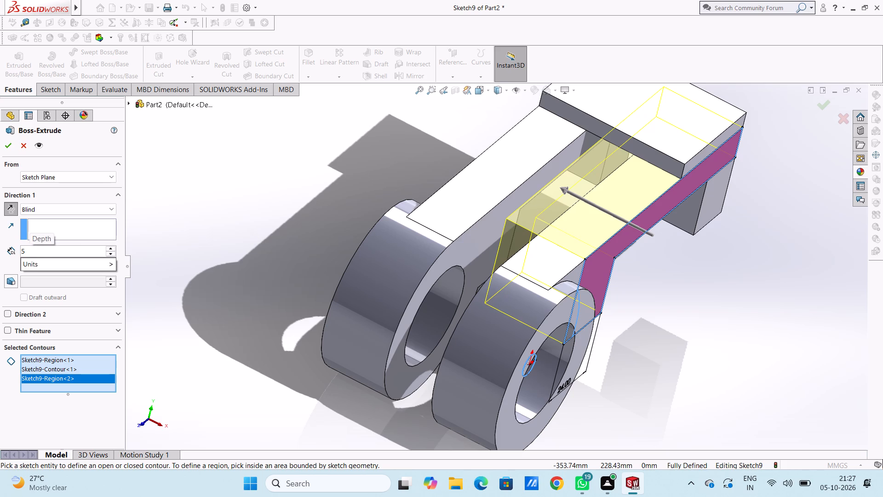
key("4")
key("Return")
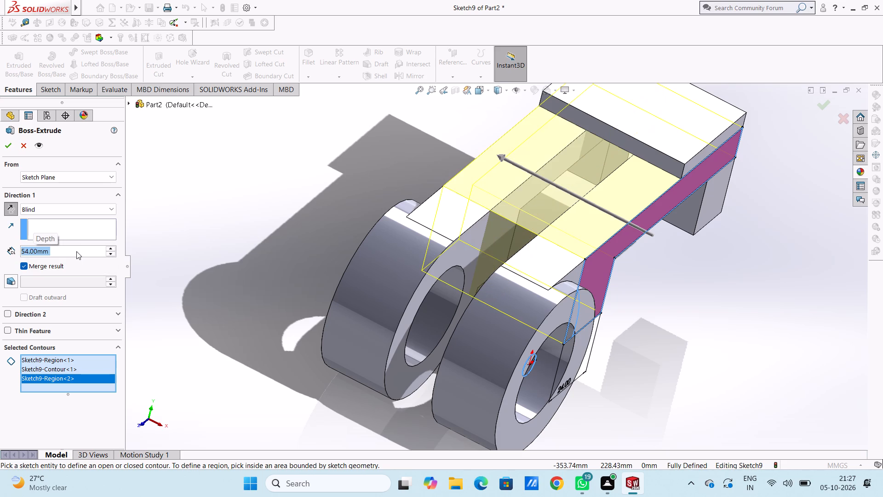
left_click(11, 145)
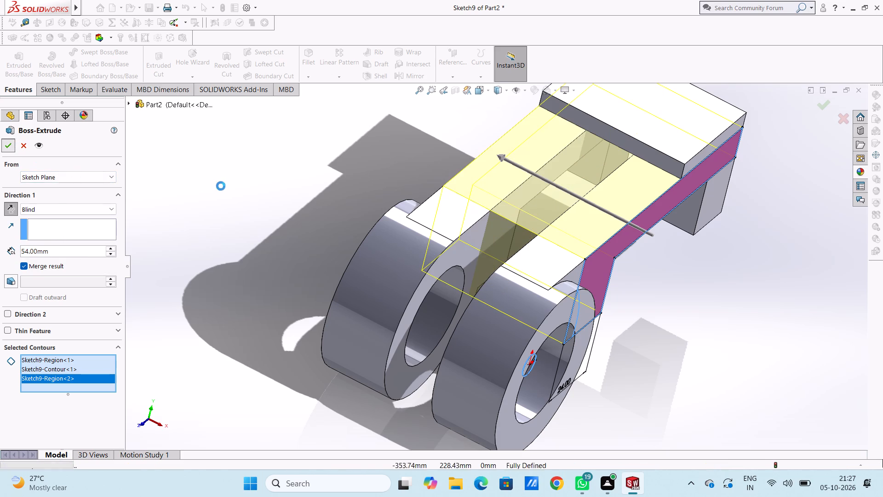
left_click(223, 189)
Examine the bridge between the two arms and rings from several sides, including the underside and end slot.
scroll(226, 216, "up", 5)
middle_click_drag(284, 257, 240, 209)
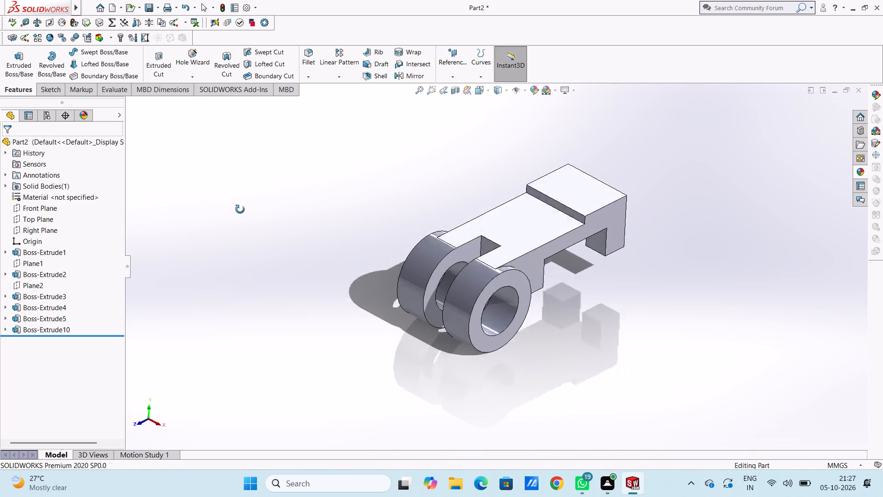
middle_click_drag(240, 209, 202, 158)
middle_click_drag(280, 252, 290, 247)
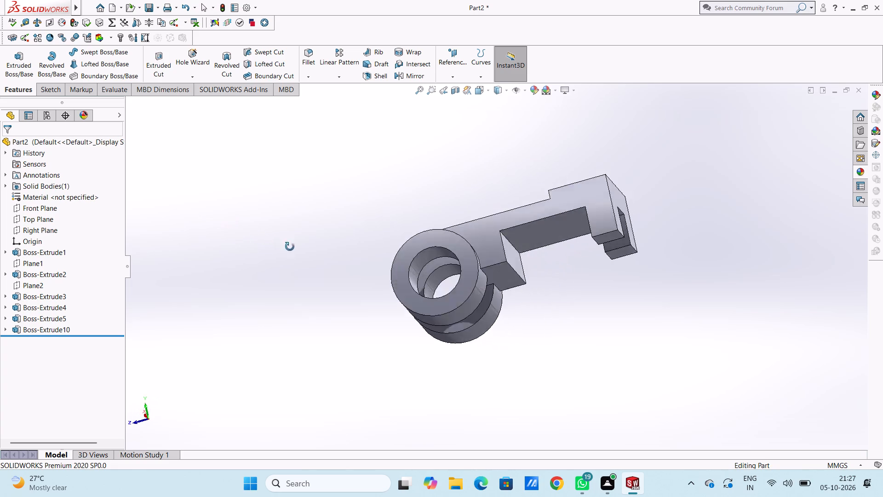
middle_click_drag(290, 247, 394, 209)
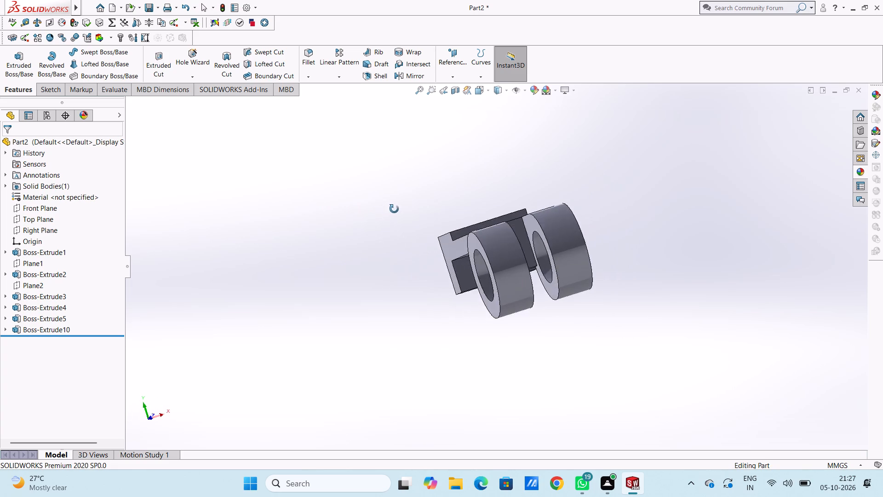
middle_click_drag(394, 209, 350, 333)
middle_click_drag(323, 311, 329, 295)
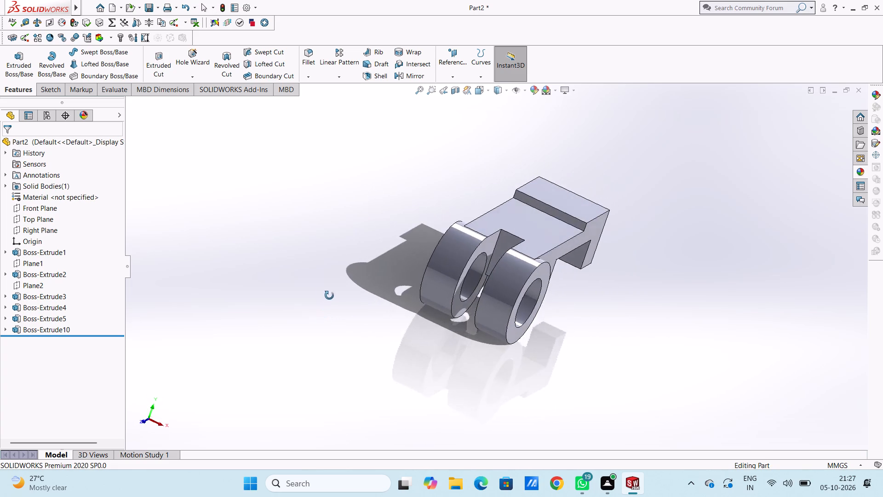
middle_click_drag(329, 295, 497, 367)
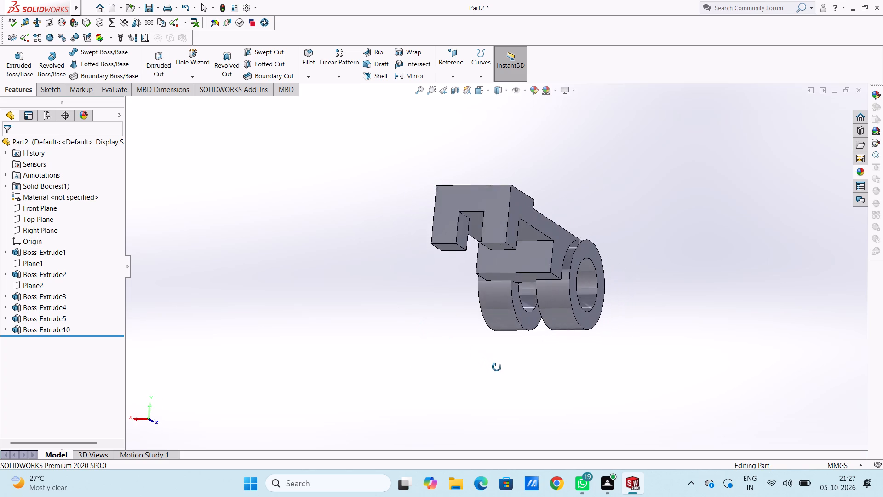
middle_click_drag(497, 367, 295, 343)
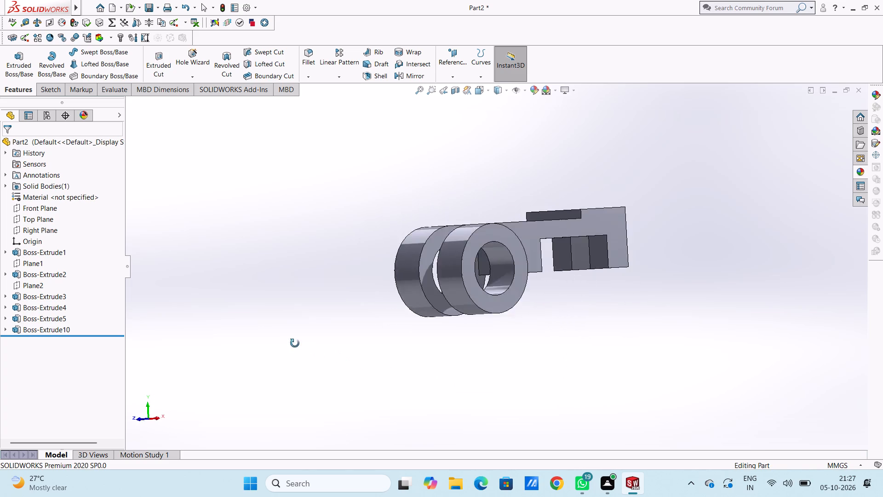
middle_click_drag(295, 343, 392, 381)
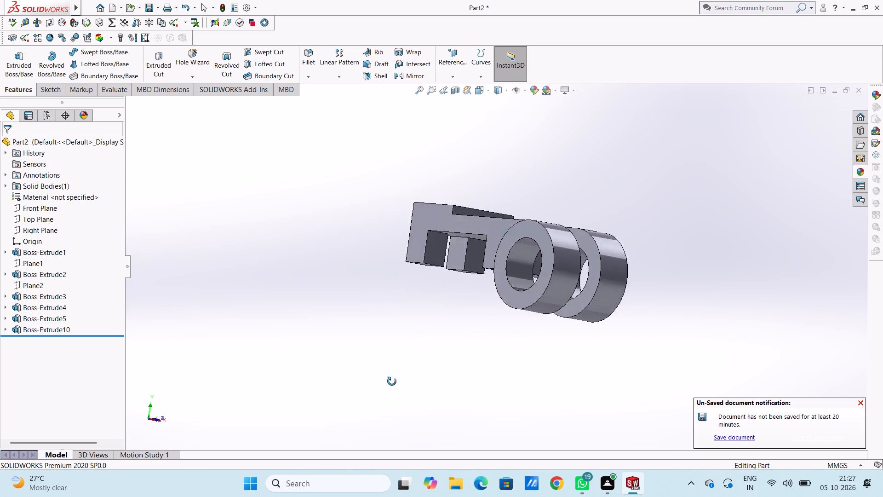
middle_click_drag(392, 381, 292, 380)
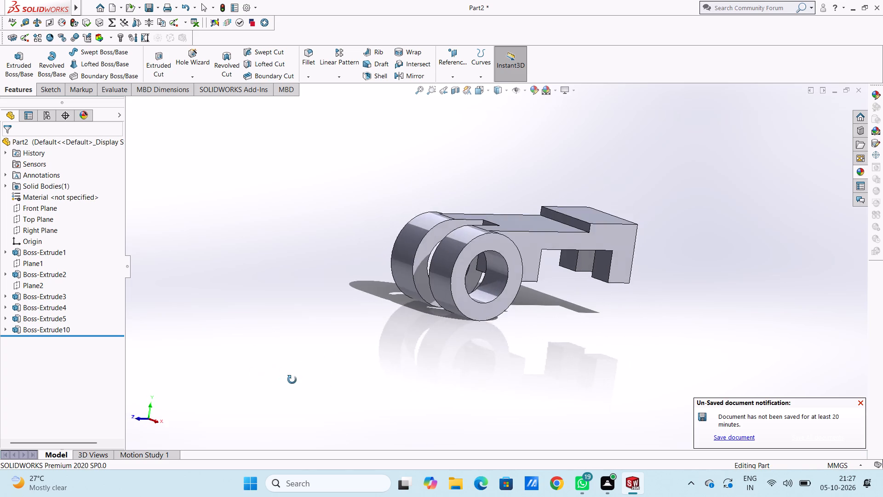
middle_click_drag(292, 380, 184, 366)
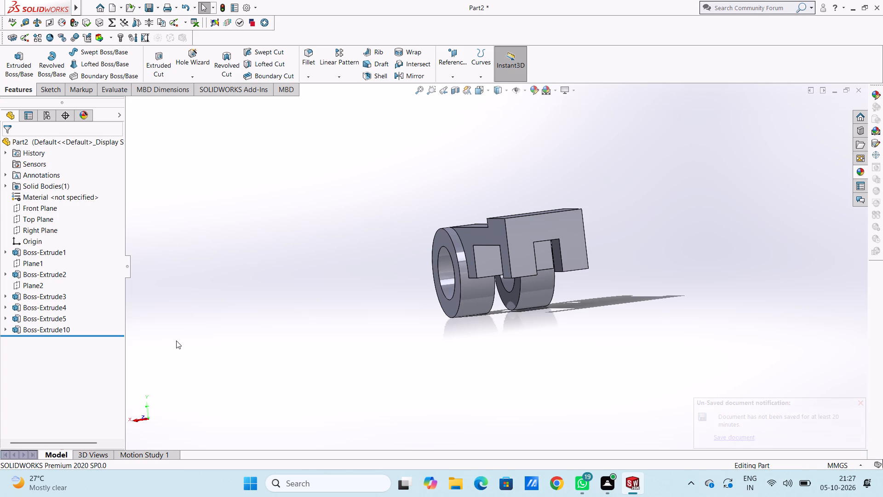
Sketch a corner rectangle on the part's back end face, matching the slot opening between the two arms' downturned ends.
key("ctrl+2")
scroll(176, 341, "up", 3)
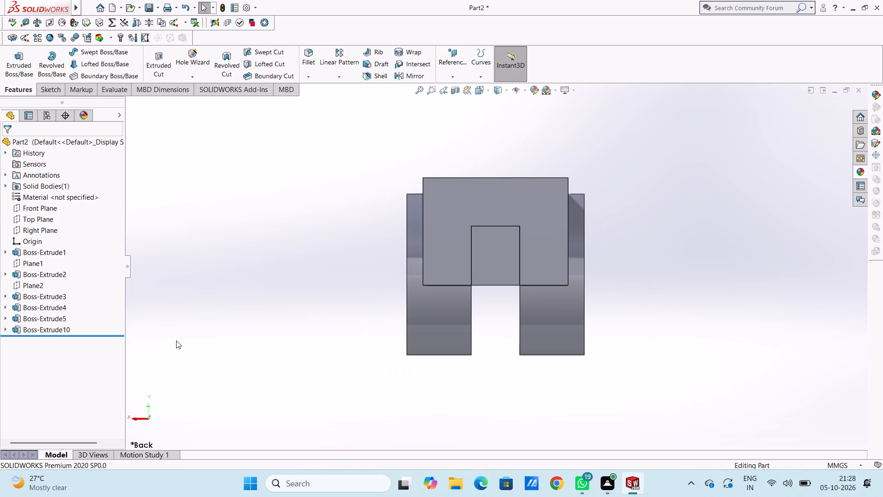
left_click(521, 213)
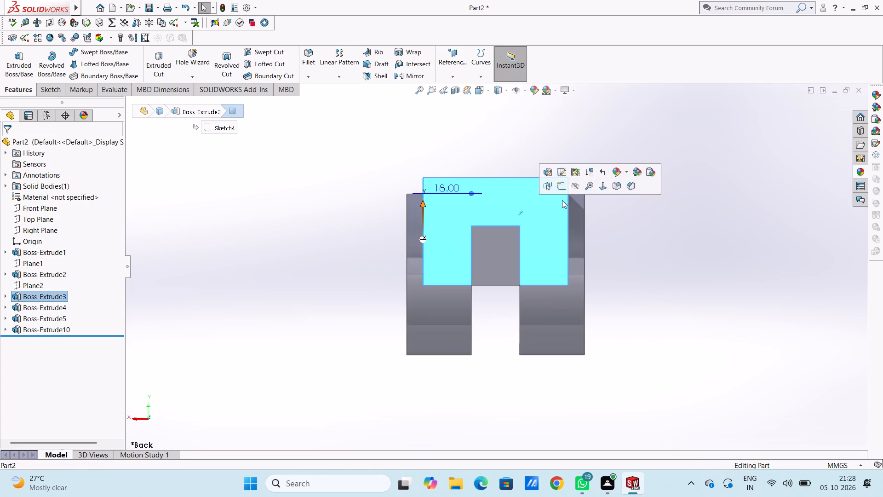
left_click(563, 191)
left_click(525, 158)
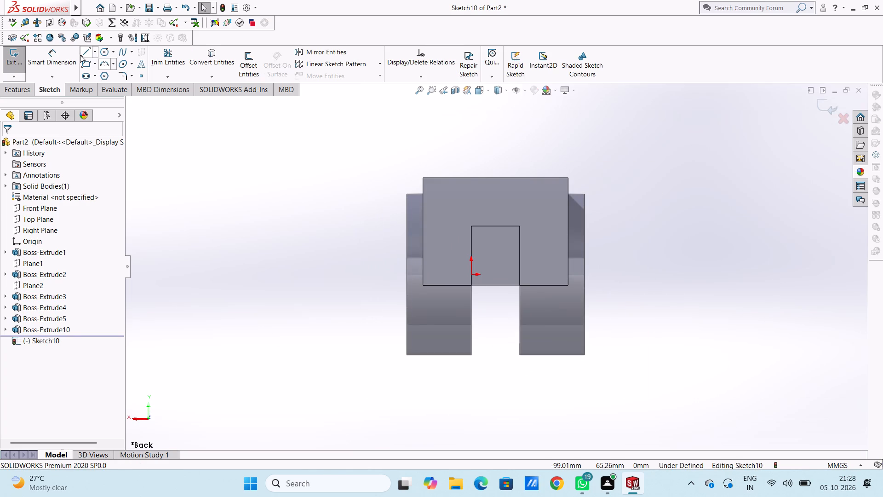
left_click(84, 64)
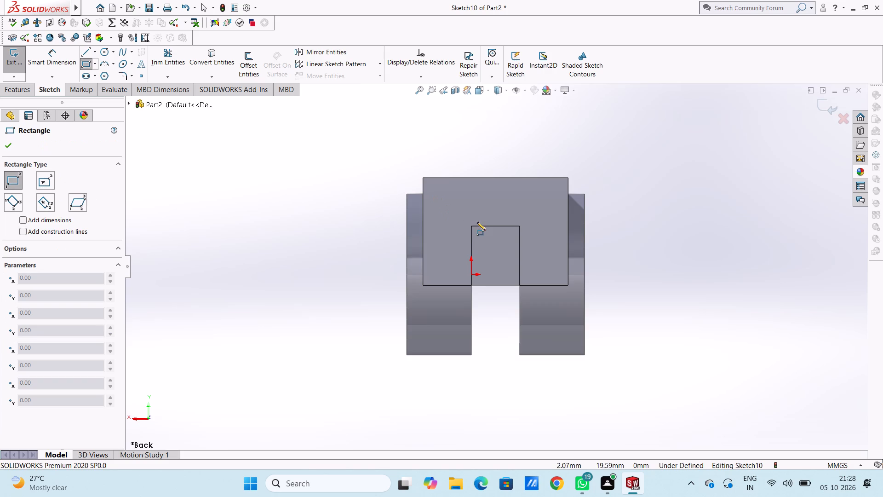
left_click(470, 227)
left_click(520, 286)
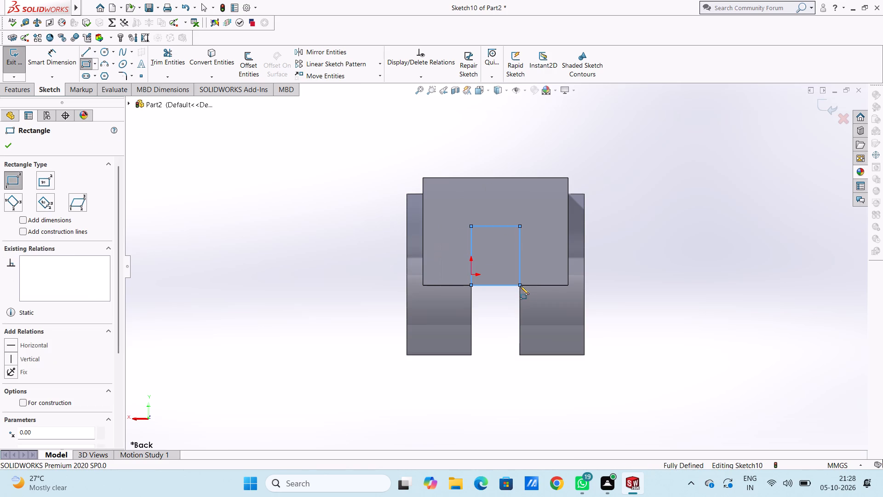
key("Escape")
key("Escape")
key("Escape")
Extrude the slot rectangle as a blind, merged boss 80 mm deep, reversed toward the rings.
scroll(520, 286, "up", 3)
middle_click_drag(352, 283, 394, 319)
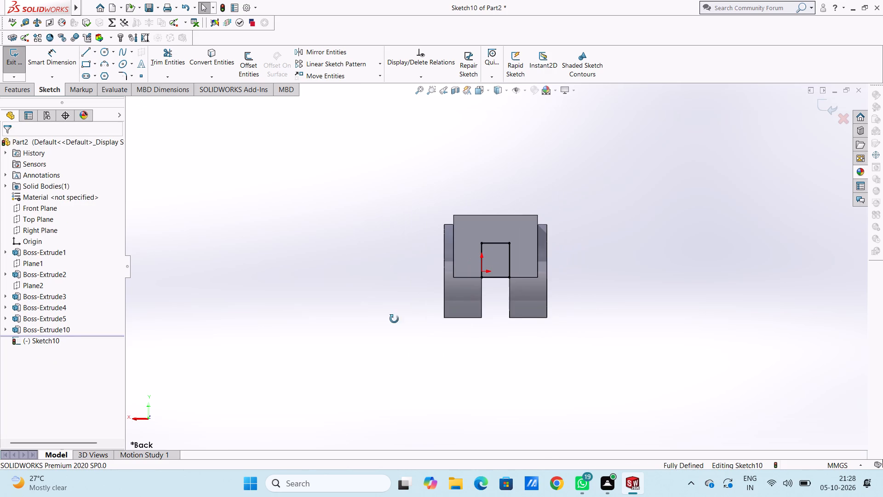
middle_click_drag(394, 319, 446, 310)
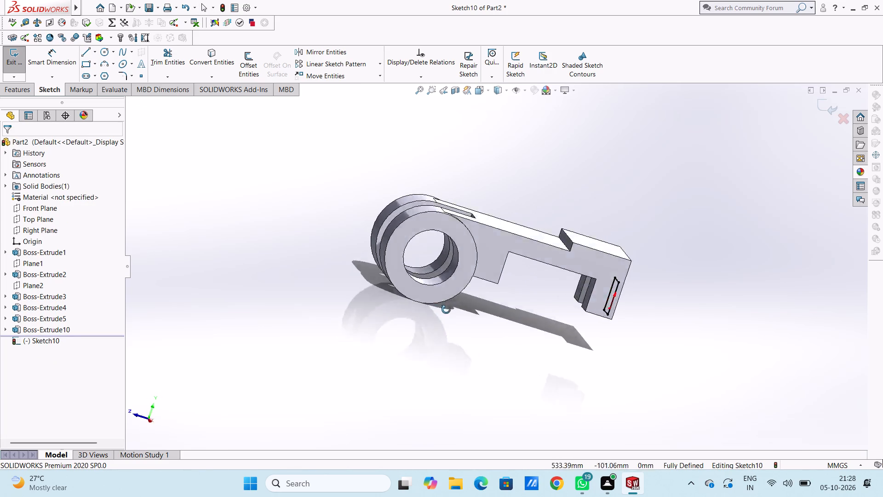
middle_click_drag(446, 310, 422, 298)
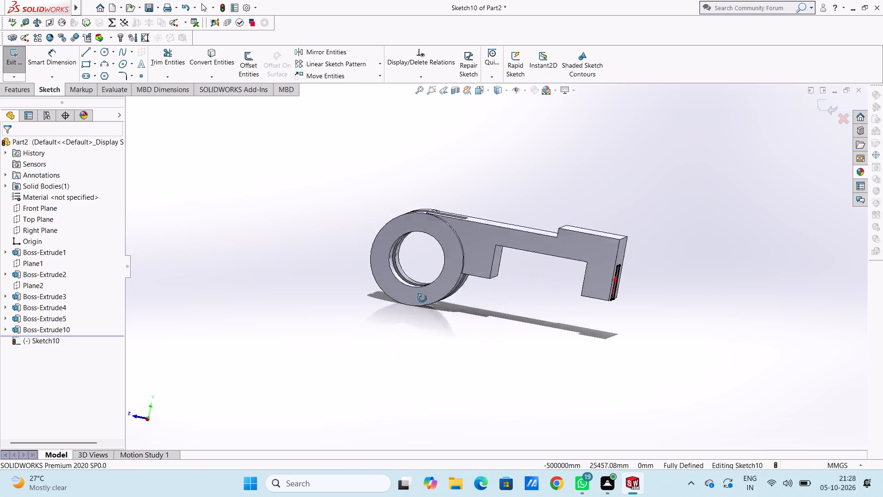
middle_click_drag(422, 298, 459, 328)
left_click(24, 91)
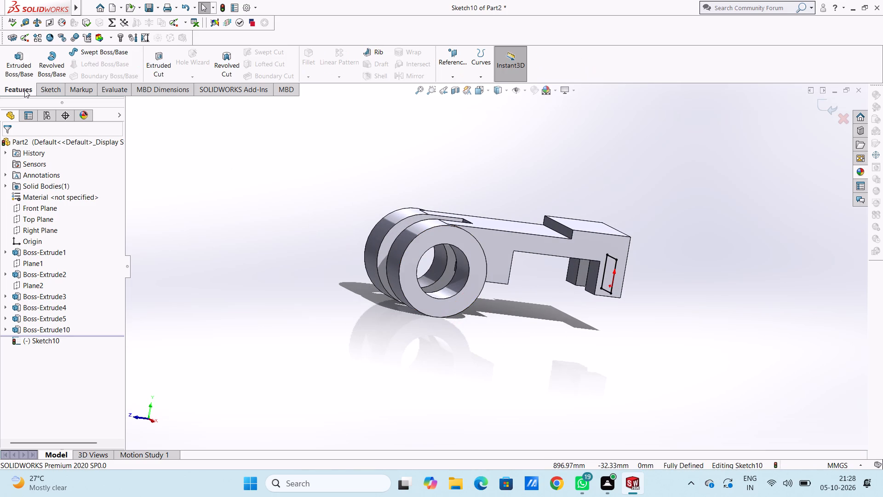
left_click(23, 64)
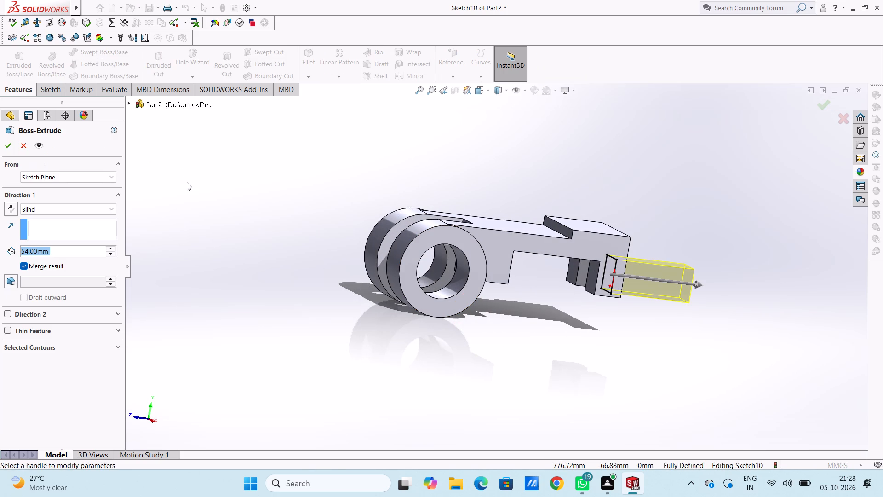
type("80")
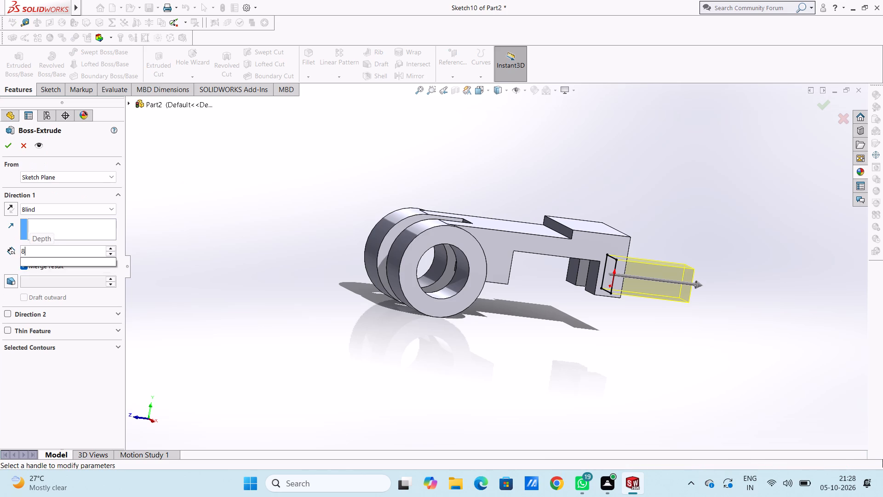
key("Return")
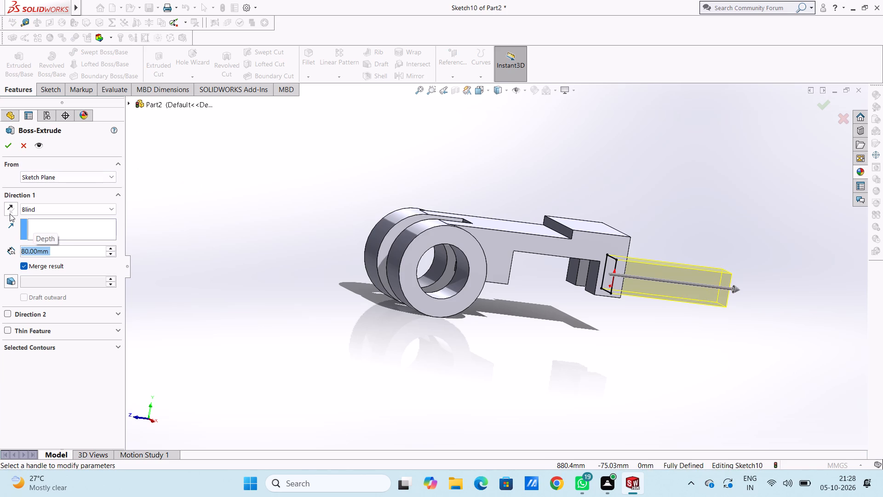
left_click(10, 214)
left_click(9, 148)
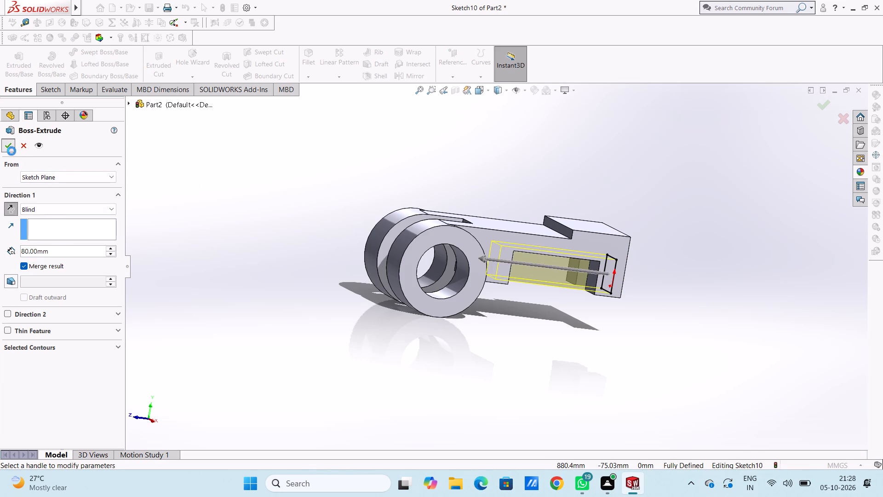
left_click(170, 194)
Examine the part with its filled slot from several sides, ending in the isometric view.
middle_click_drag(210, 195, 275, 267)
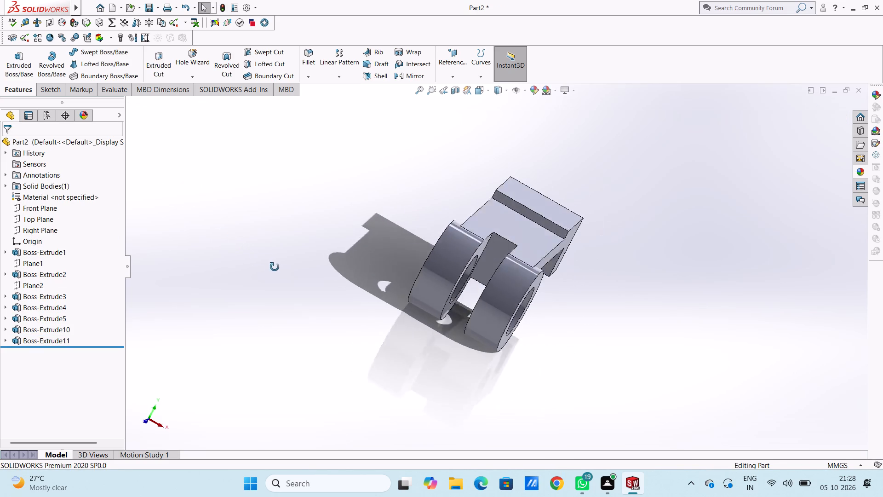
middle_click_drag(275, 267, 355, 259)
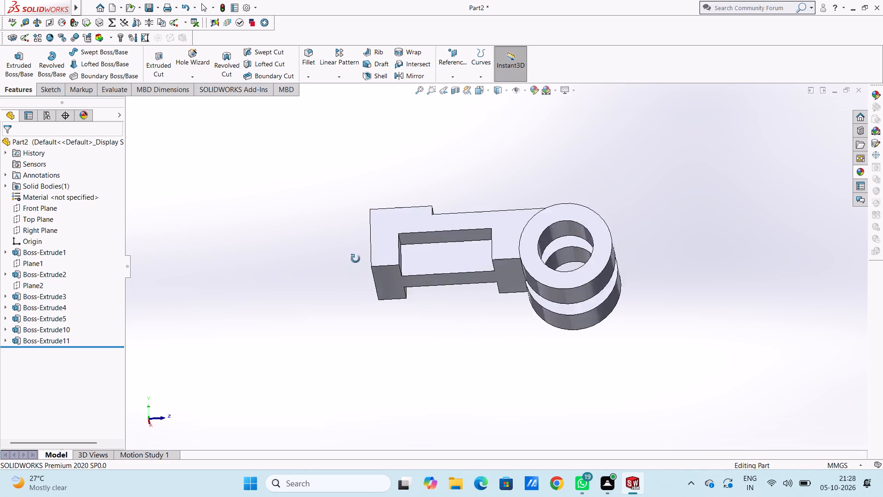
middle_click_drag(355, 259, 222, 271)
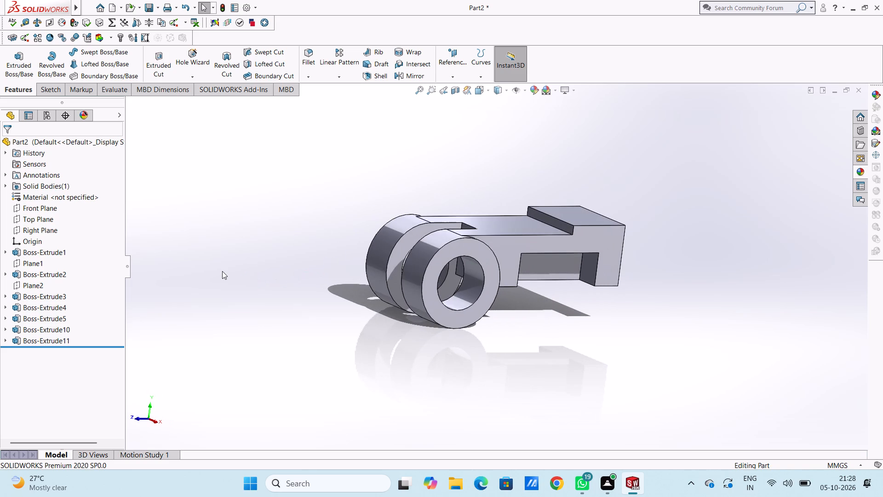
middle_click_drag(298, 293, 337, 304)
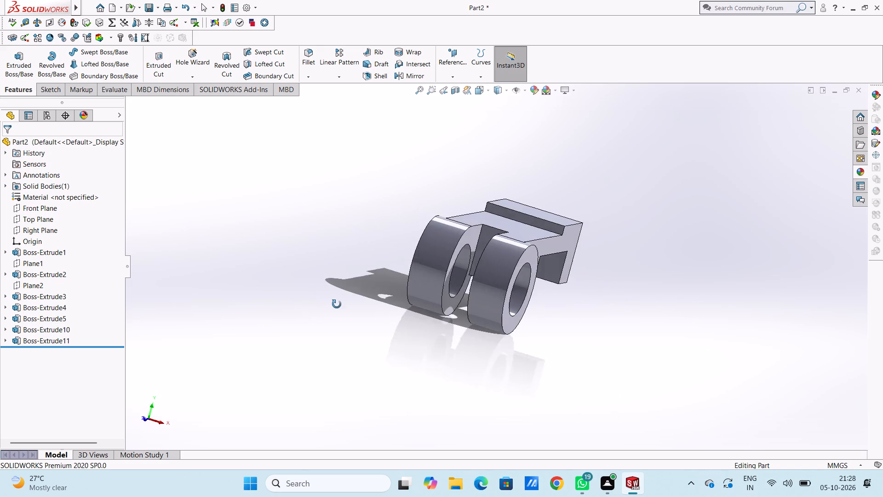
middle_click_drag(337, 304, 291, 292)
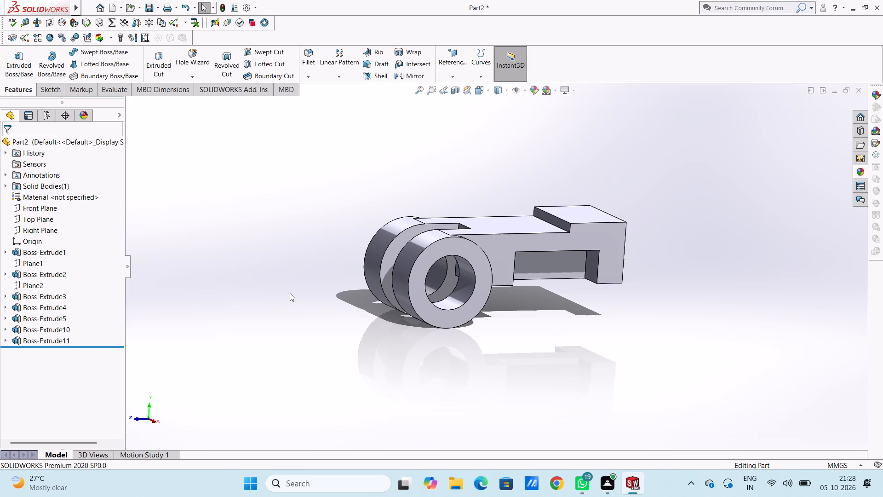
middle_click_drag(272, 295, 294, 306)
key("ctrl+7")
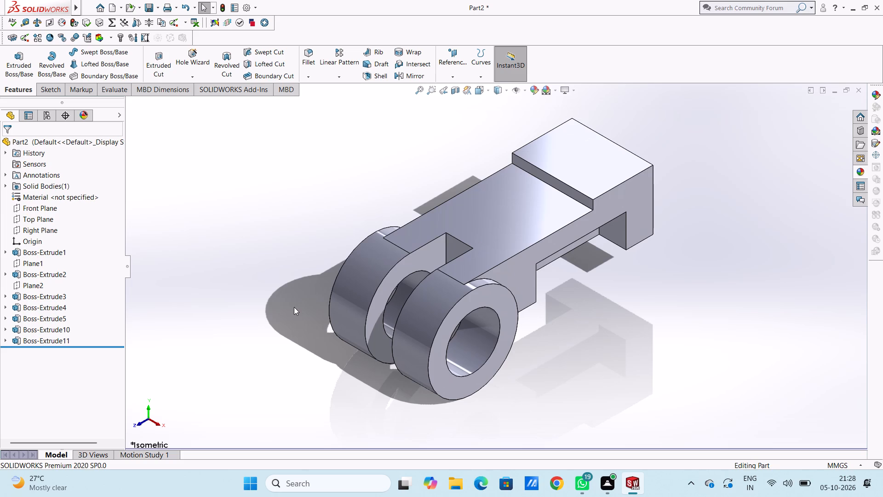
Examine the part's rings, arms and side opening from several sides, including the underside.
scroll(294, 307, "up", 3)
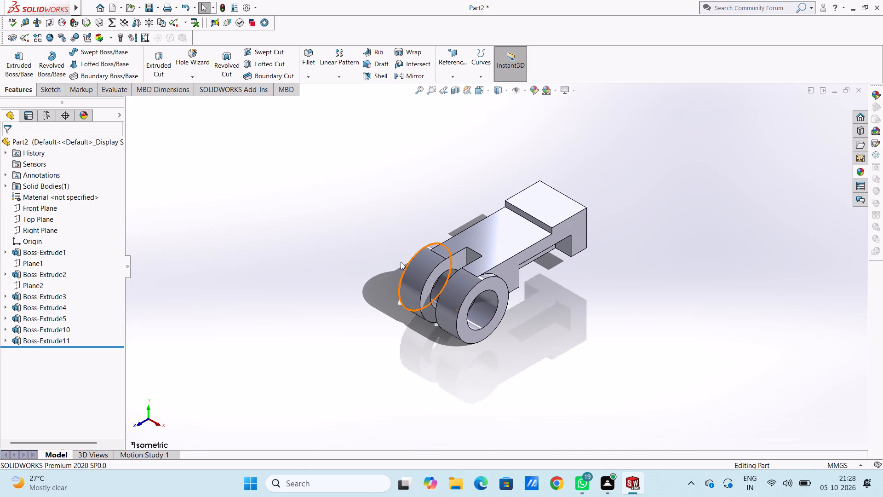
middle_click_drag(355, 285, 318, 206)
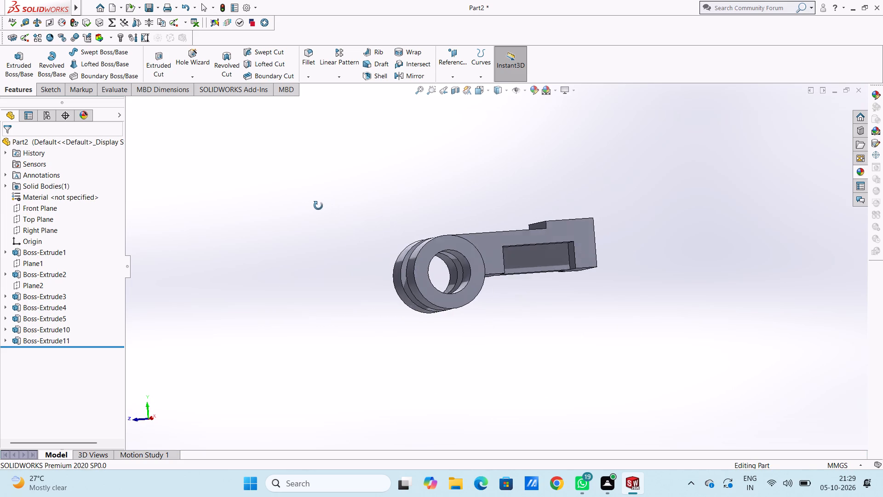
middle_click_drag(318, 206, 309, 231)
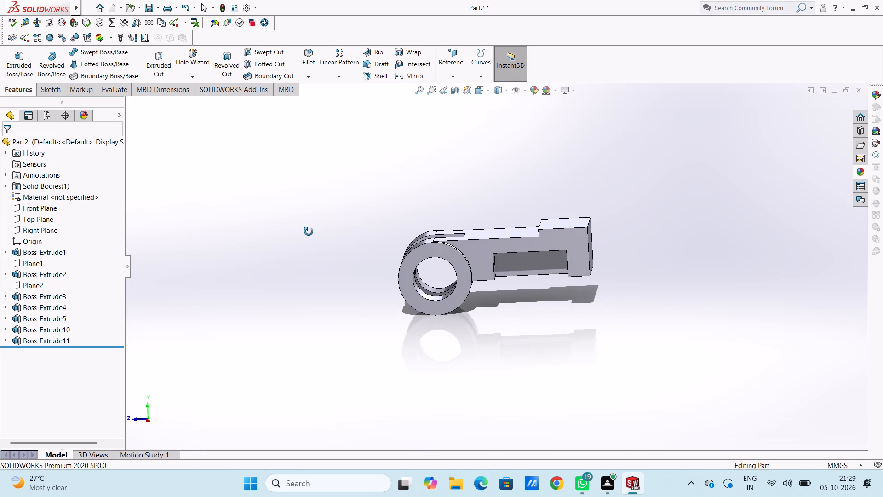
middle_click_drag(309, 231, 344, 268)
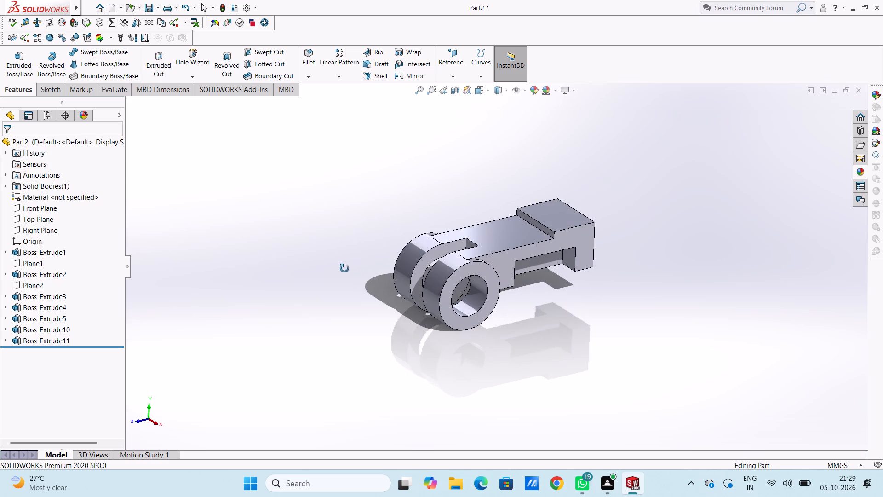
middle_click_drag(344, 268, 344, 268)
middle_click_drag(323, 257, 291, 249)
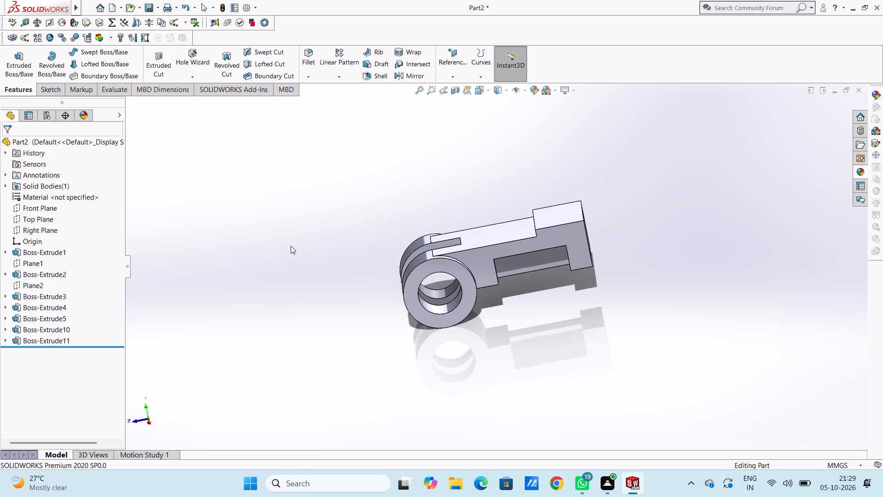
middle_click_drag(291, 298, 300, 241)
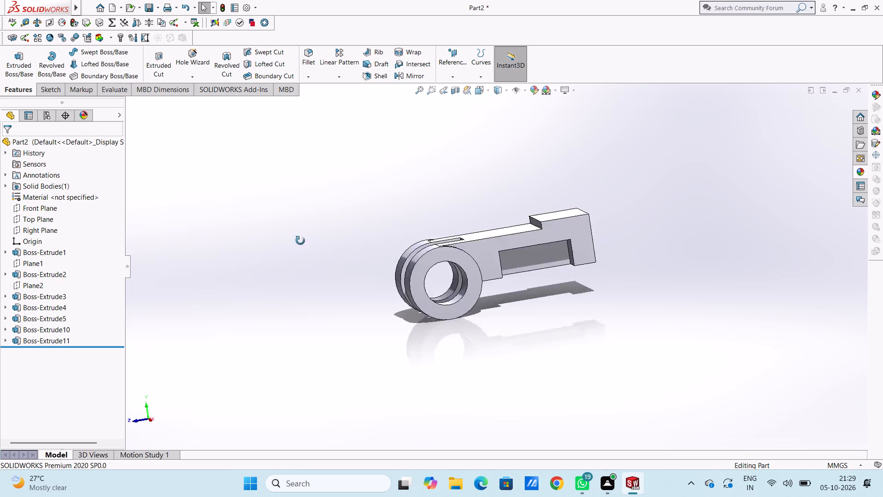
middle_click_drag(300, 241, 293, 237)
middle_click_drag(293, 238, 322, 289)
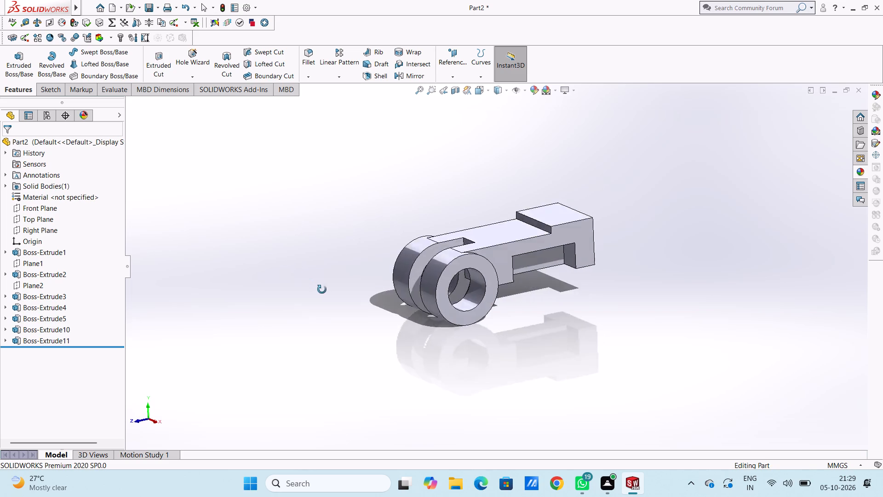
middle_click_drag(322, 289, 283, 233)
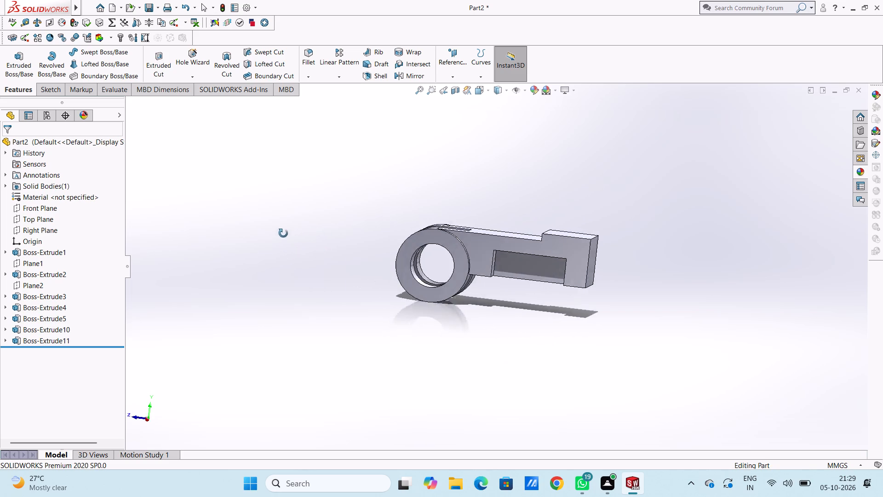
middle_click_drag(283, 233, 304, 228)
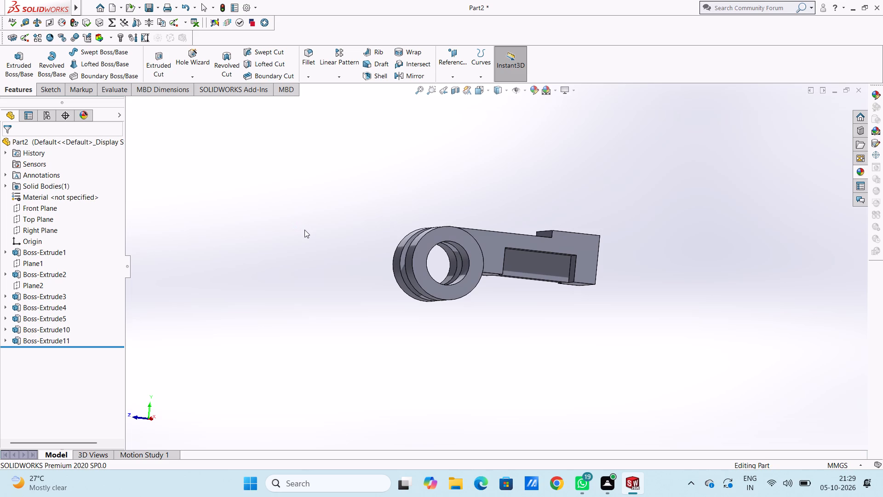
key("ctrl+7")
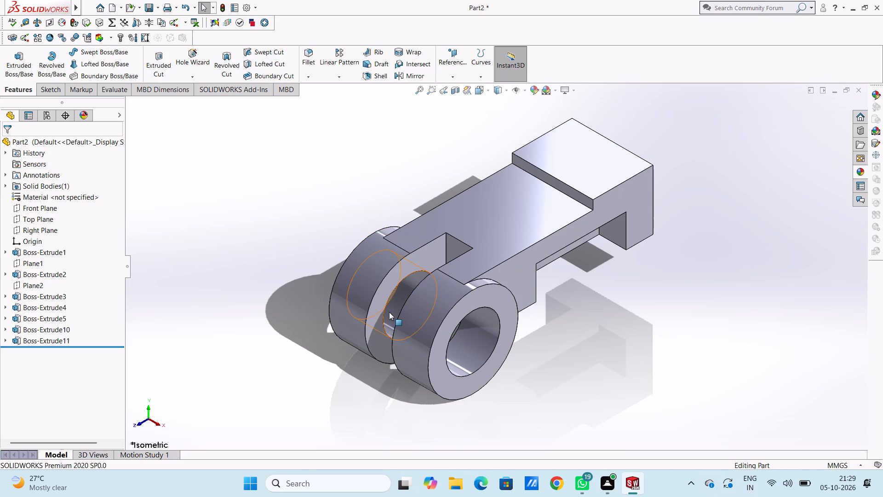
middle_click_drag(389, 312, 373, 233)
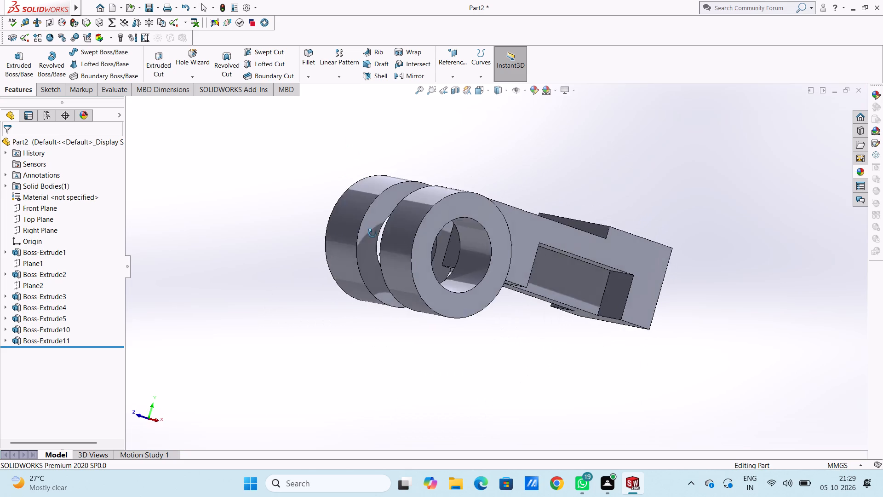
middle_click_drag(373, 233, 378, 218)
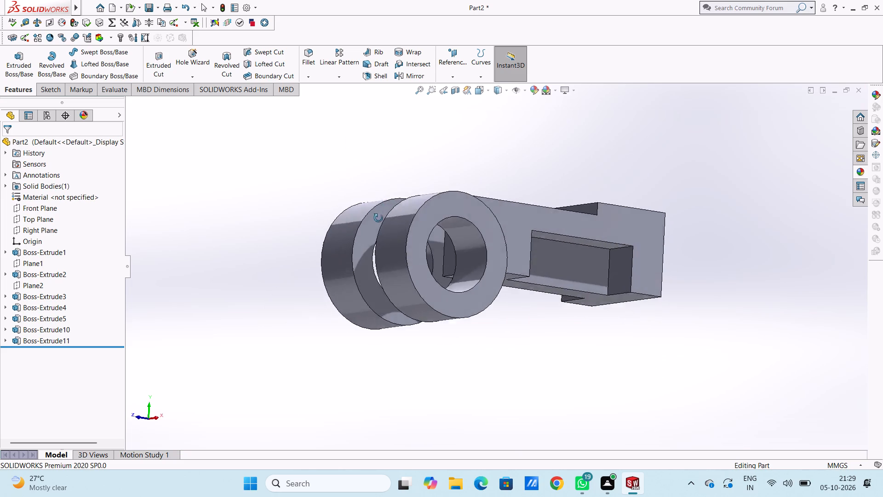
middle_click_drag(378, 218, 342, 232)
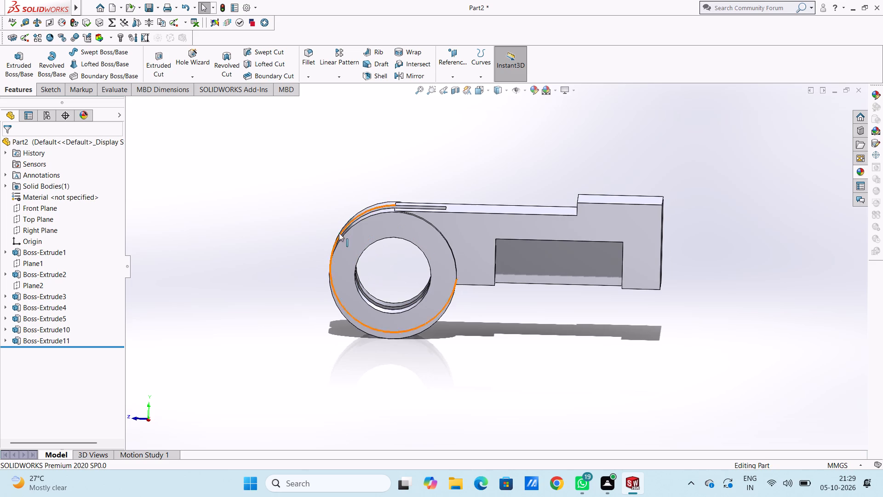
Start a sketch on the outer side face of the stepped arm, seen in the right view.
key("ctrl+4")
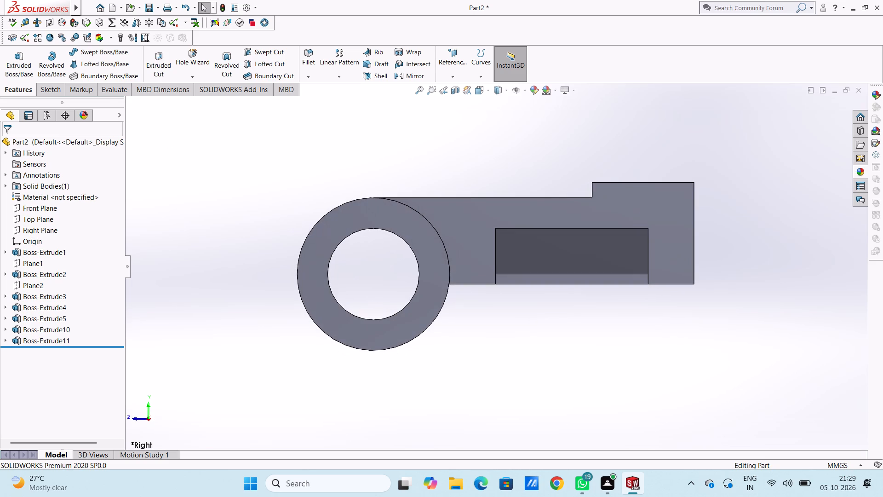
left_click(478, 236)
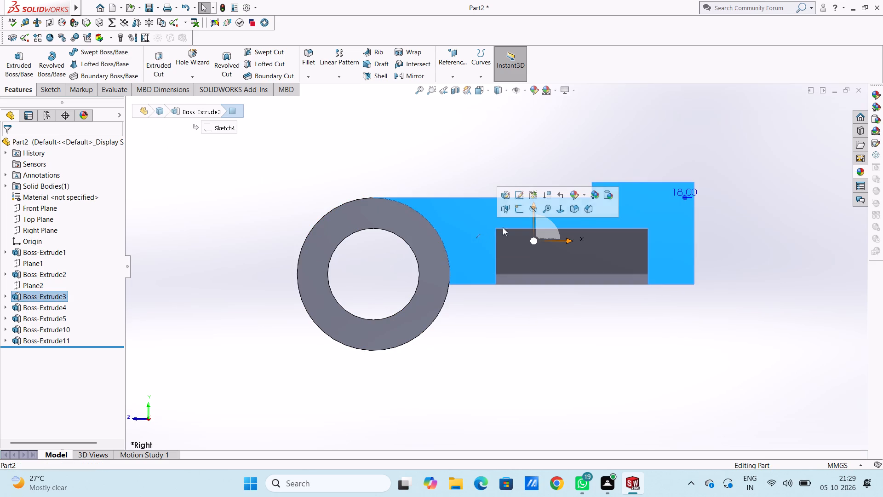
left_click(522, 209)
left_click(482, 175)
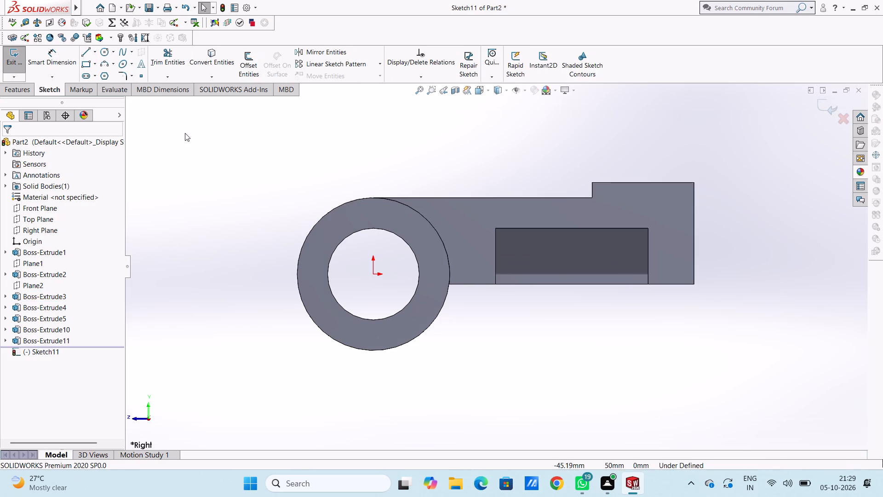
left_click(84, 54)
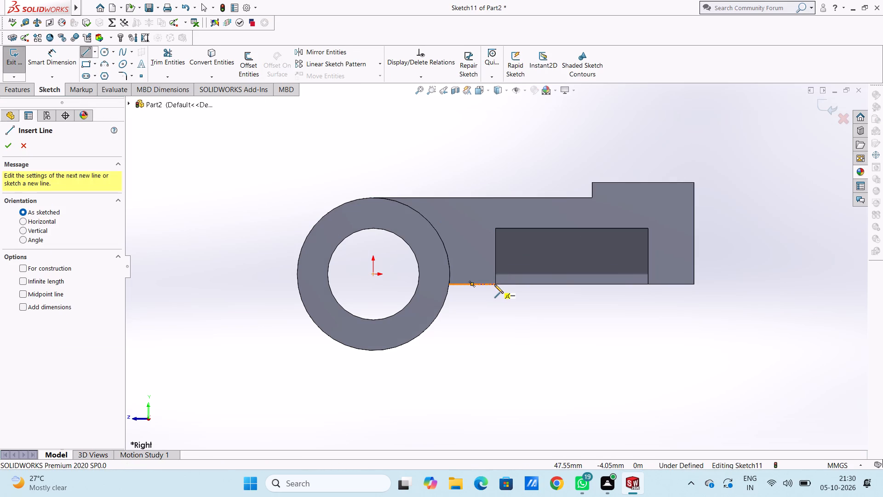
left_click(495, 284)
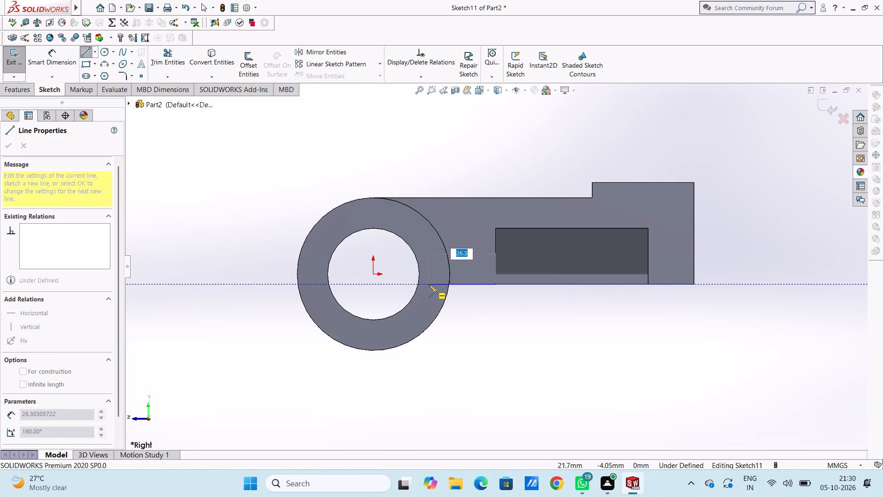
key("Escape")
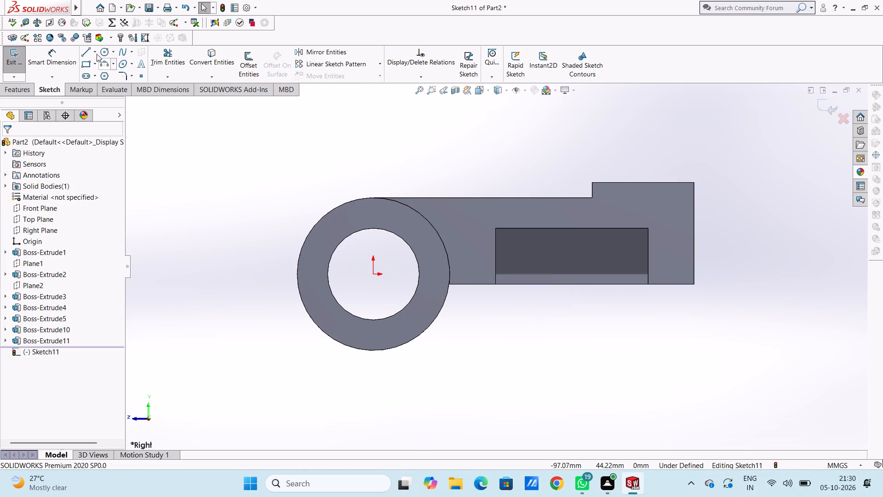
Sketch a 24 mm horizontal line from the ring's centre toward the arm.
left_click(90, 50)
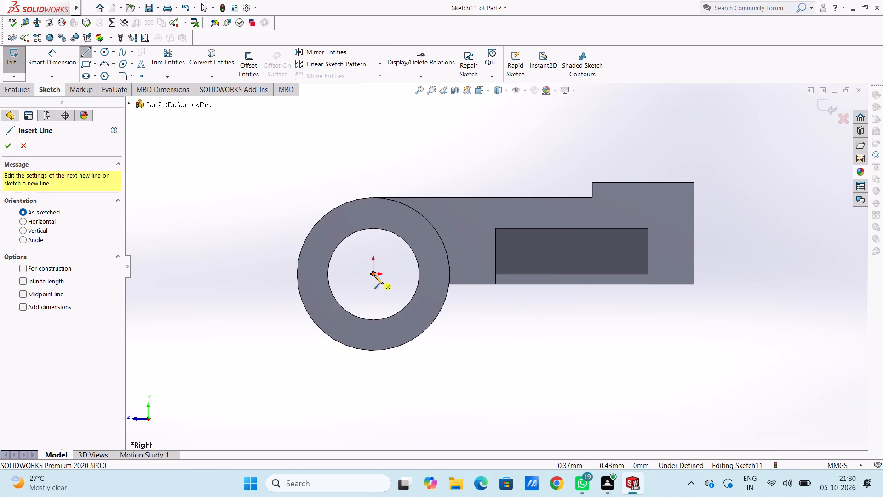
left_click(374, 275)
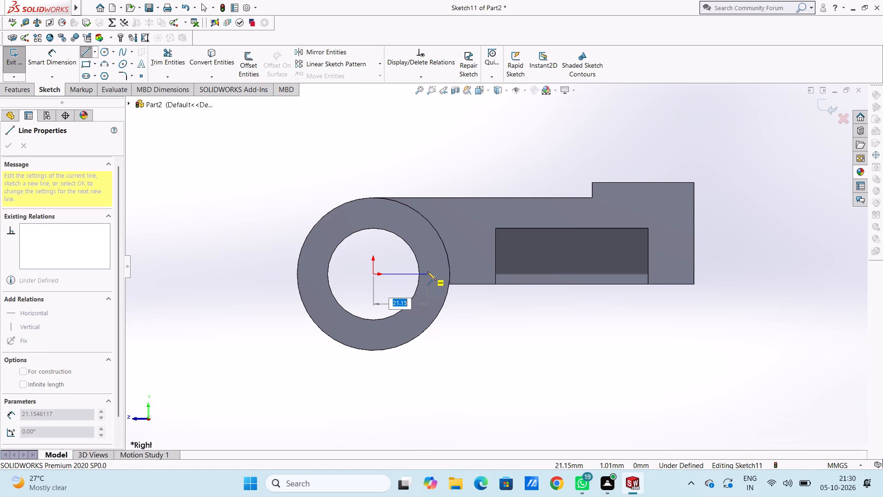
type("24")
key("Return")
key("Escape")
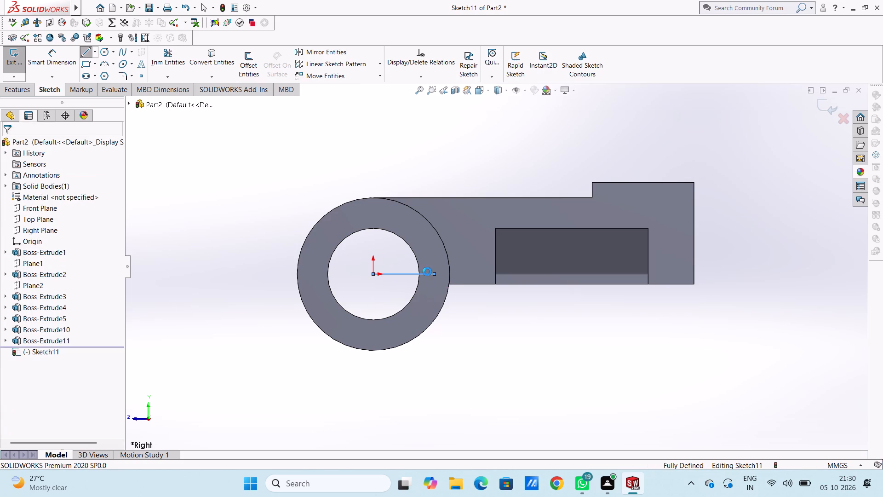
key("Escape")
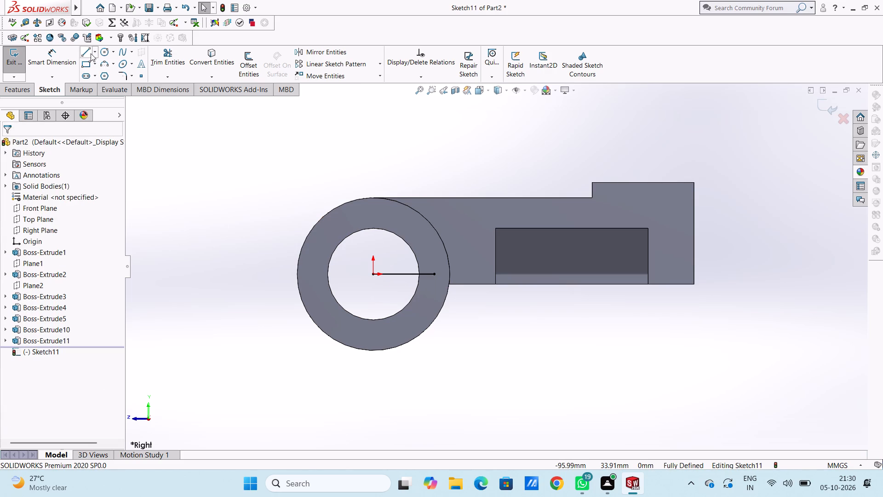
Sketch three box sides: 26 mm and 4 mm verticals at the opening's ring-side edge, a bottom line and 30 mm vertical to the 24 mm line's end.
left_click(87, 53)
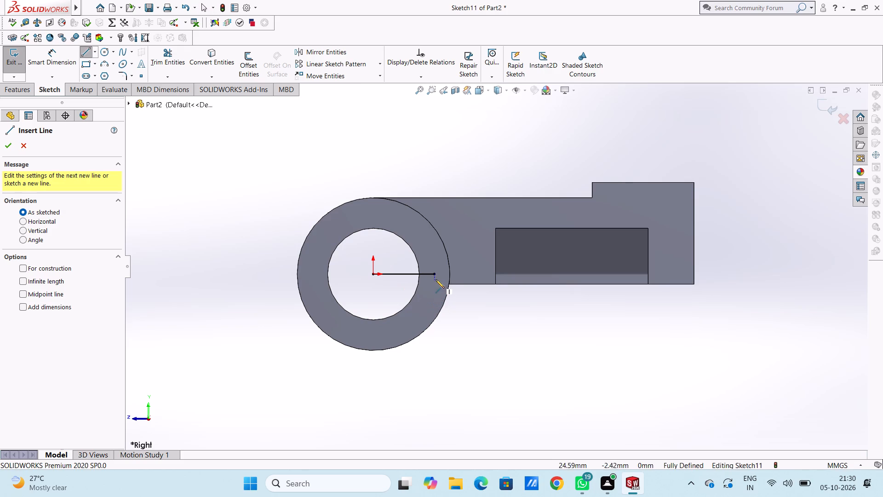
left_click(495, 284)
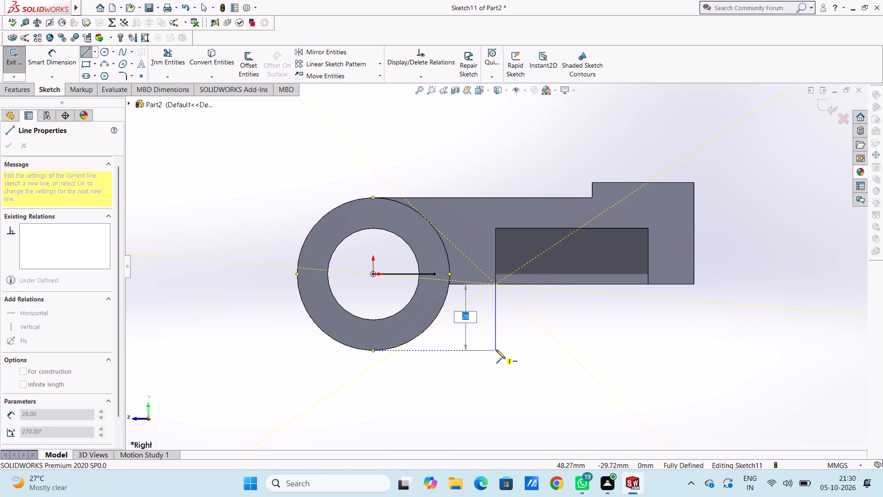
left_click(496, 350)
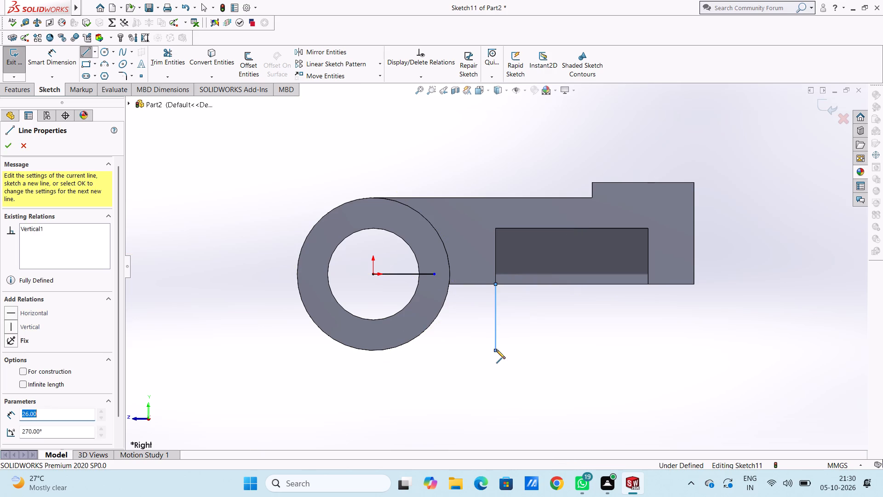
left_click(433, 351)
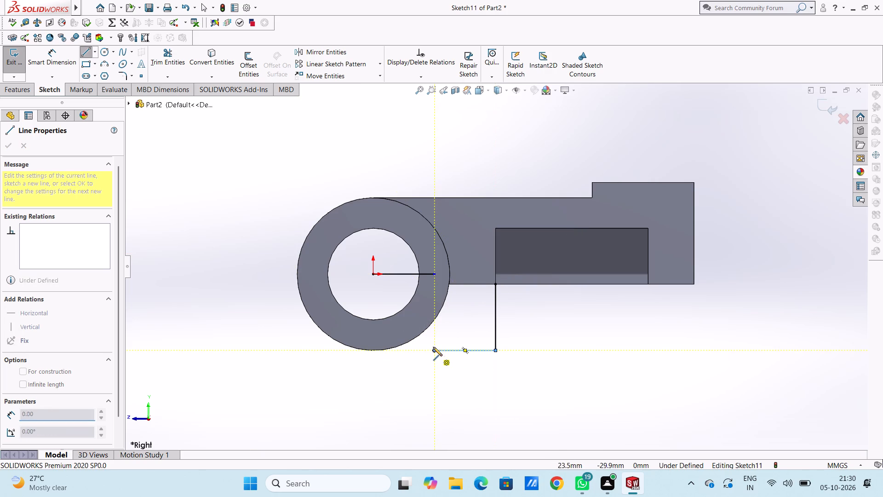
left_click(435, 274)
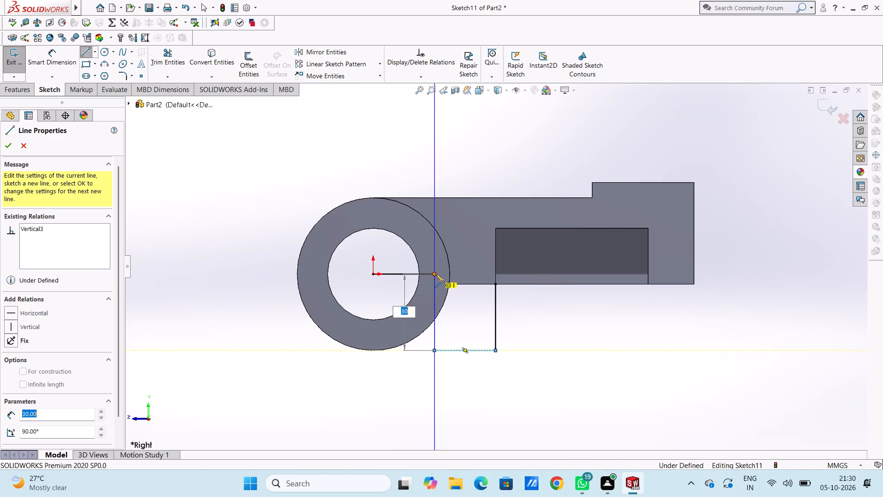
left_click(494, 274)
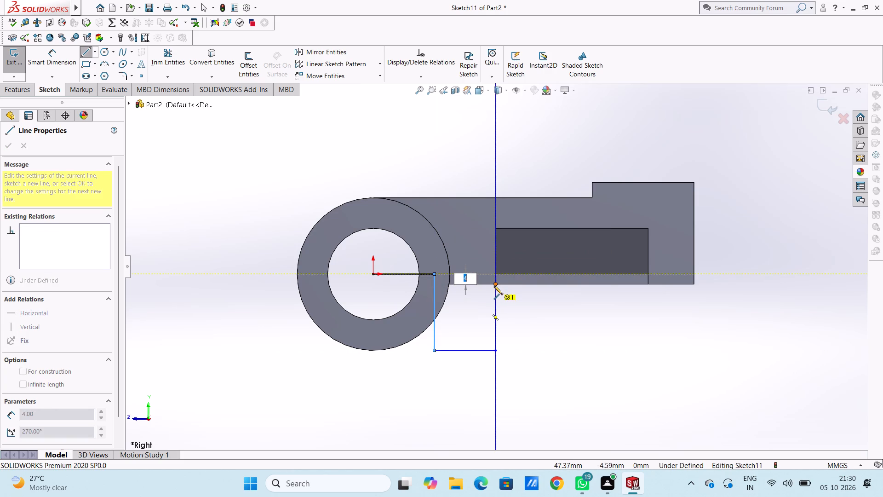
left_click(494, 286)
key("Escape")
key("Escape")
key("Escape")
key("Escape")
key("Escape")
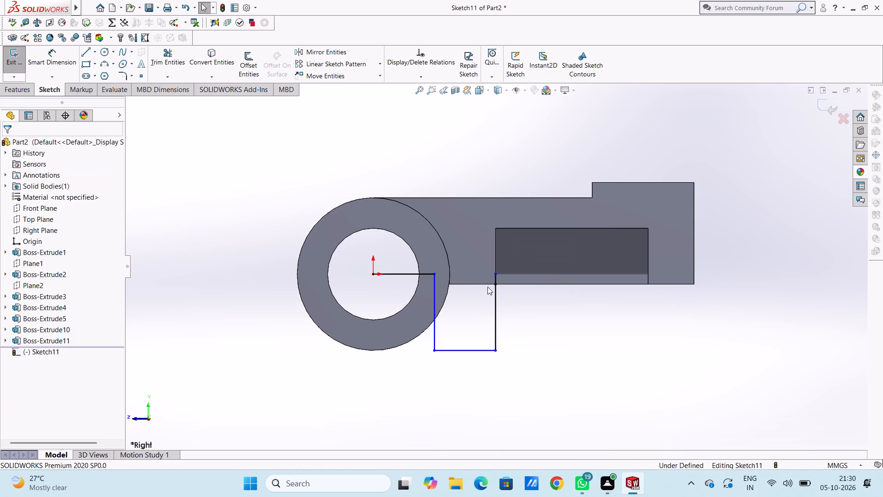
key("Escape")
Close the top of the box with a 24 mm horizontal line from the centre line's end to the opening-side vertical.
scroll(450, 297, "down", 4)
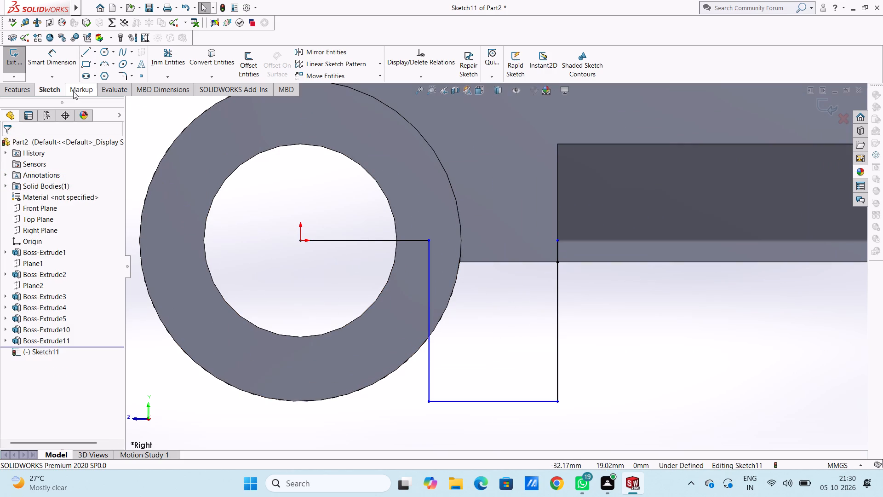
left_click(86, 52)
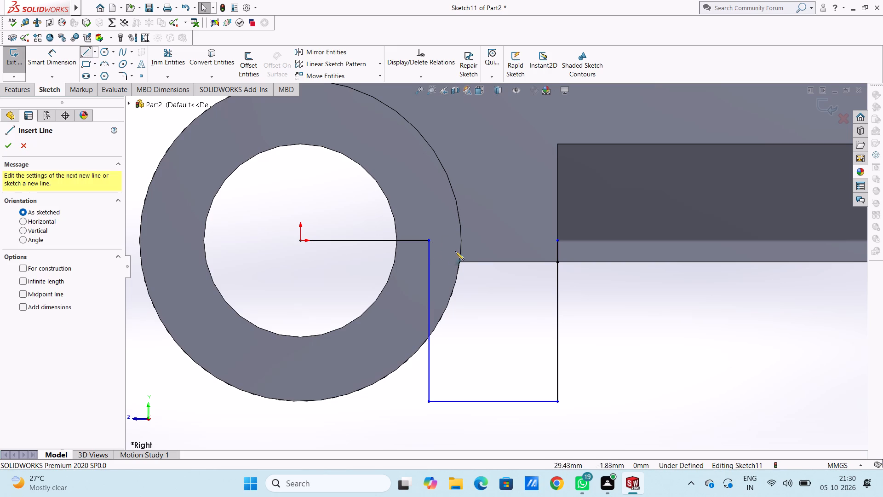
left_click(429, 242)
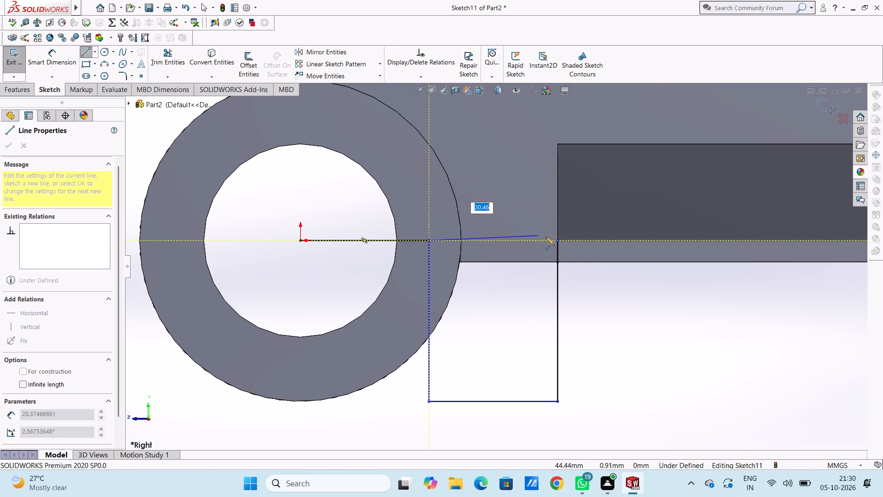
left_click(557, 240)
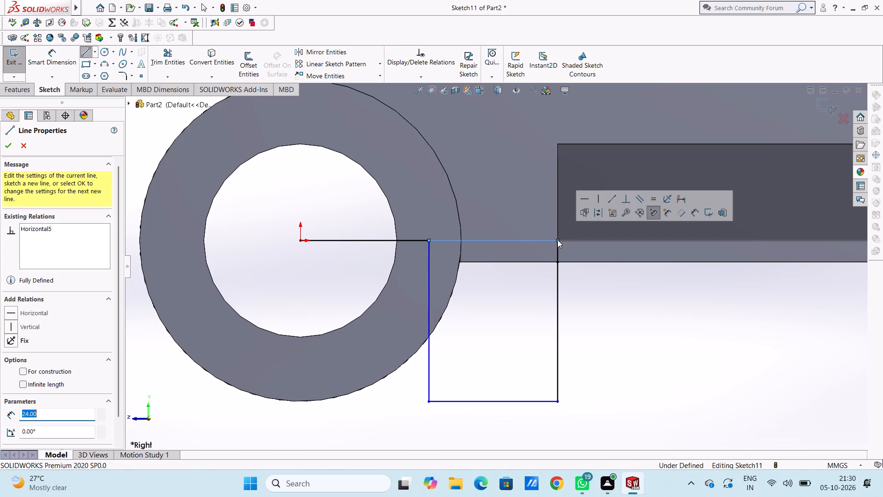
key("Escape")
key("Escape")
key("Escape")
key("Escape")
scroll(557, 240, "up", 4)
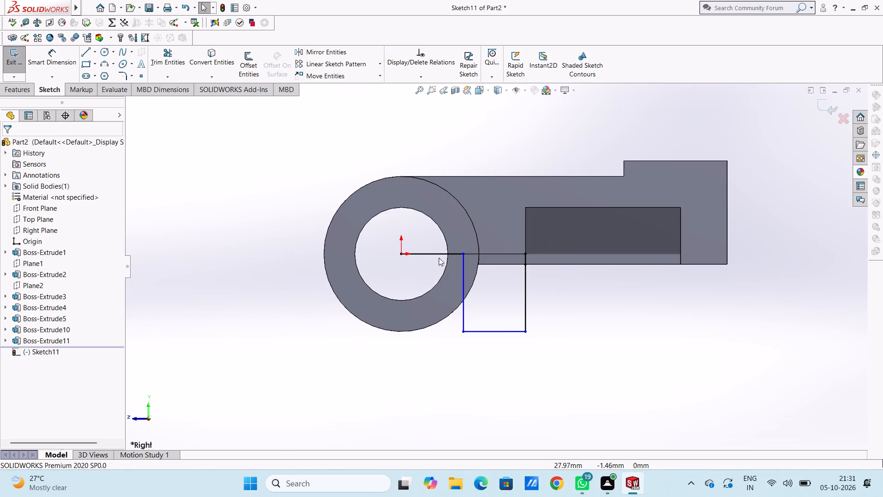
Trim away the horizontal line between the ring's centre and the box.
left_click(166, 55)
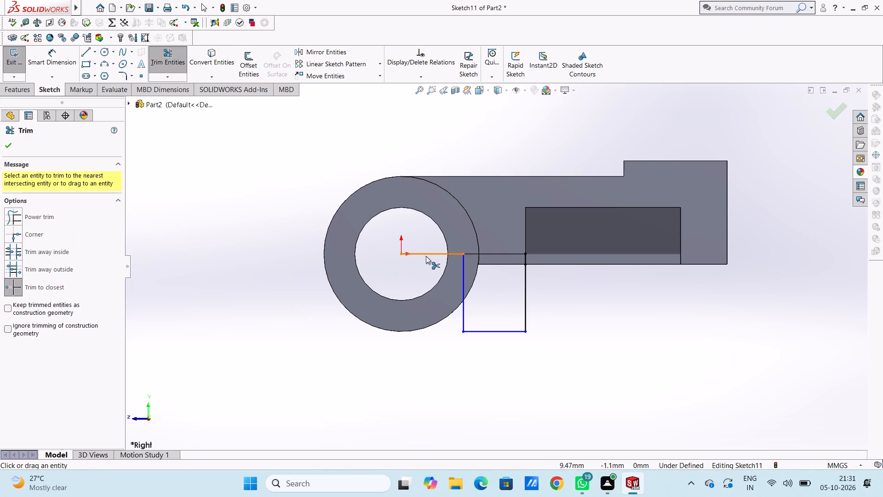
left_click(427, 254)
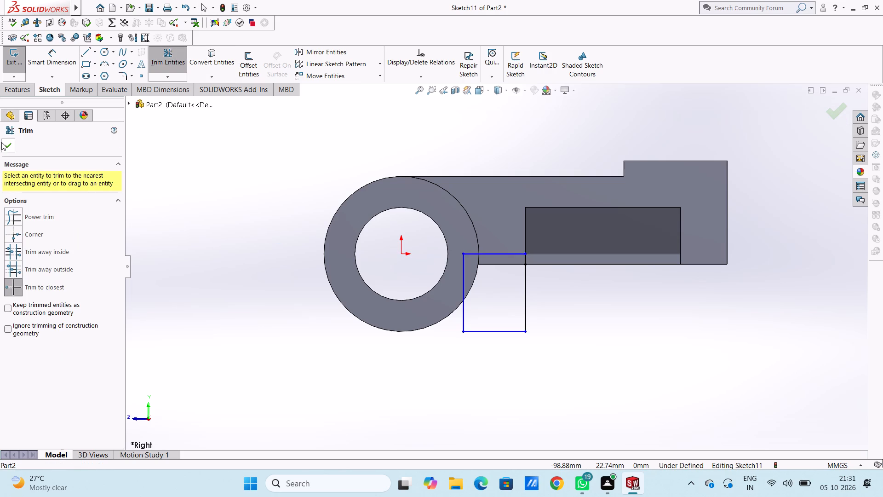
left_click(1, 142)
Dimension the box's opening-side vertical below the arm's bottom edge as 20 mm.
scroll(238, 207, "up", 1)
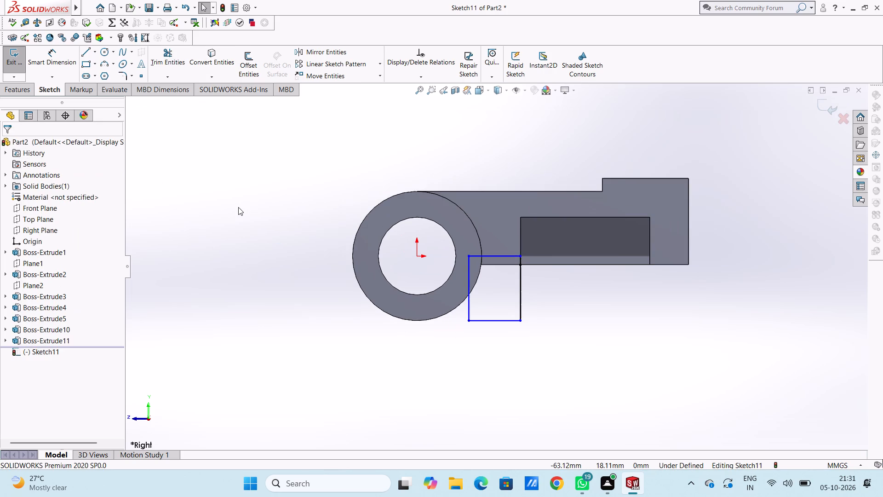
key("ctrl+7")
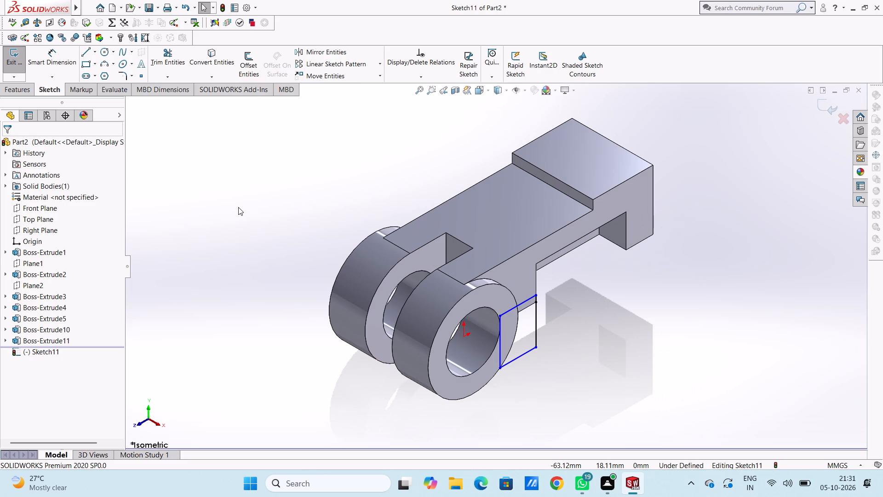
key("ctrl+4")
scroll(238, 207, "up", 1)
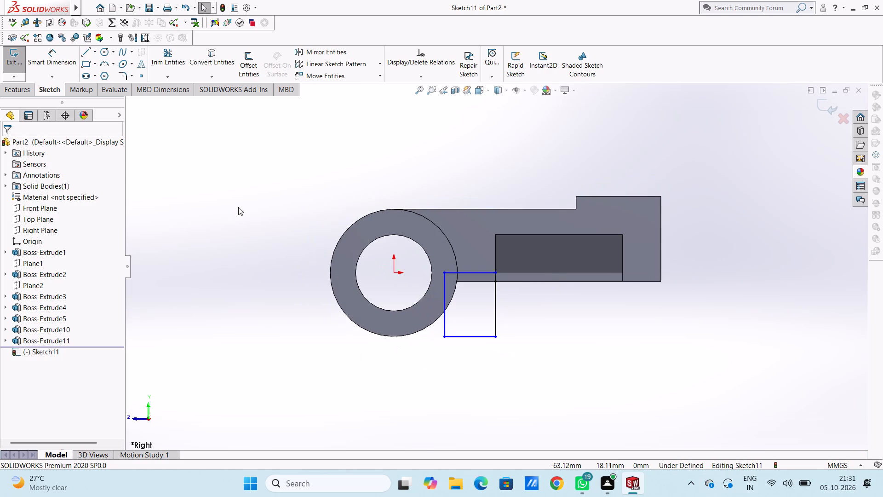
left_click(67, 66)
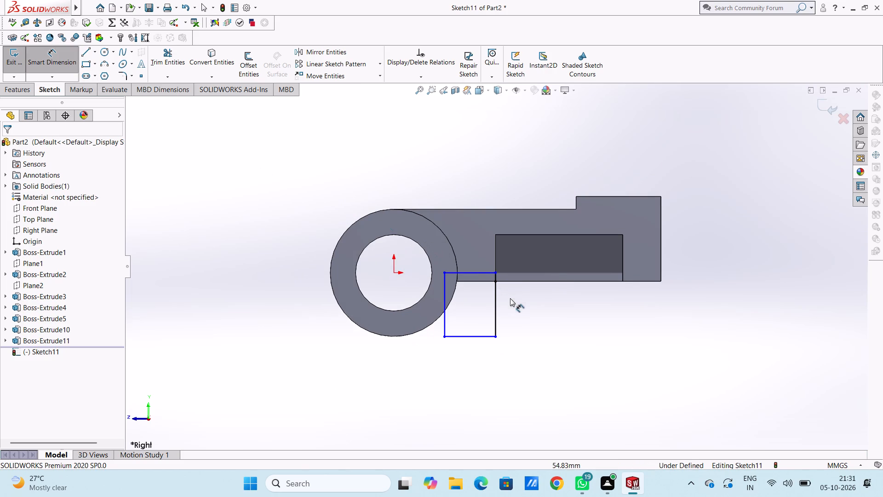
left_click(494, 303)
left_click(594, 313)
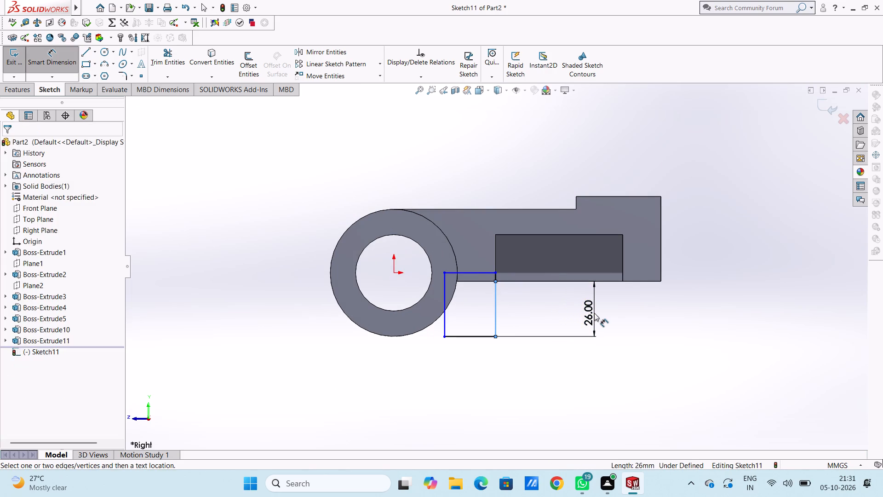
type("20")
key("Return")
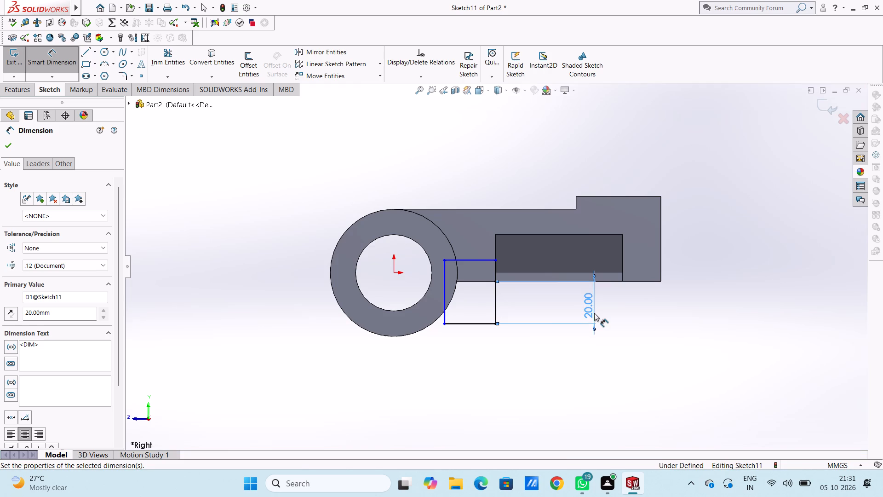
left_click(537, 309)
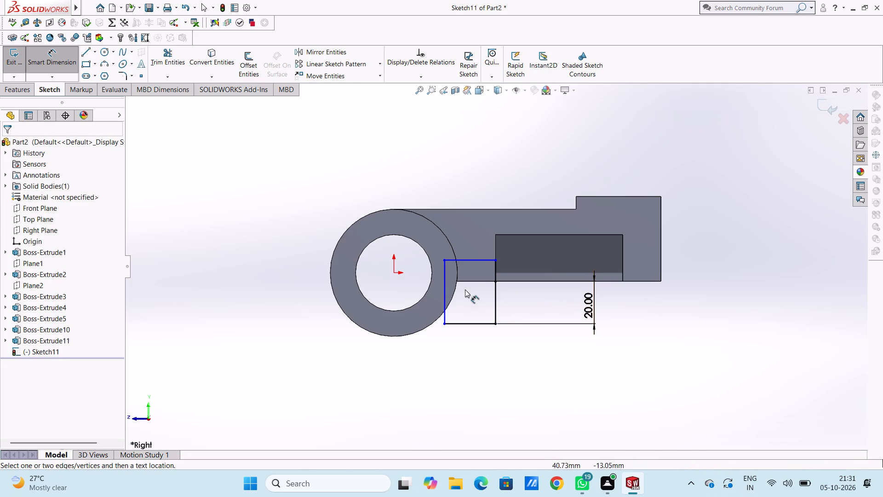
Dimension the box's bottom line as 24 mm.
left_click(469, 326)
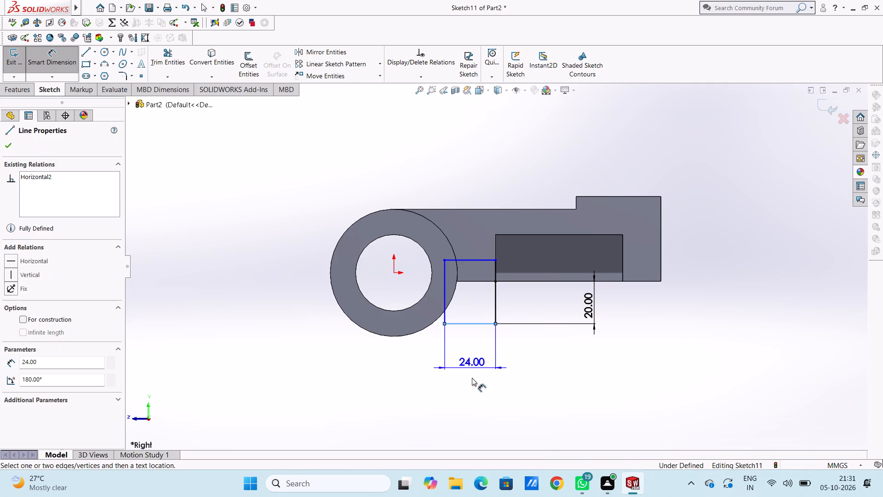
left_click(470, 388)
left_click(425, 373)
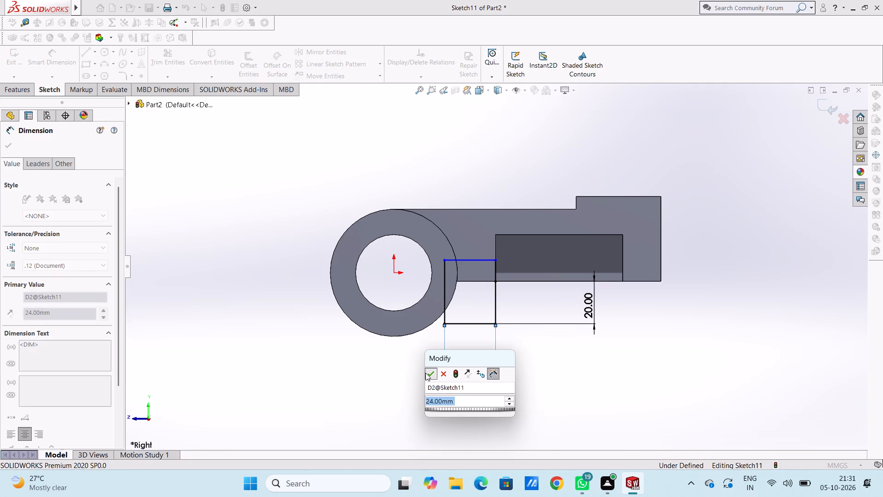
left_click(414, 374)
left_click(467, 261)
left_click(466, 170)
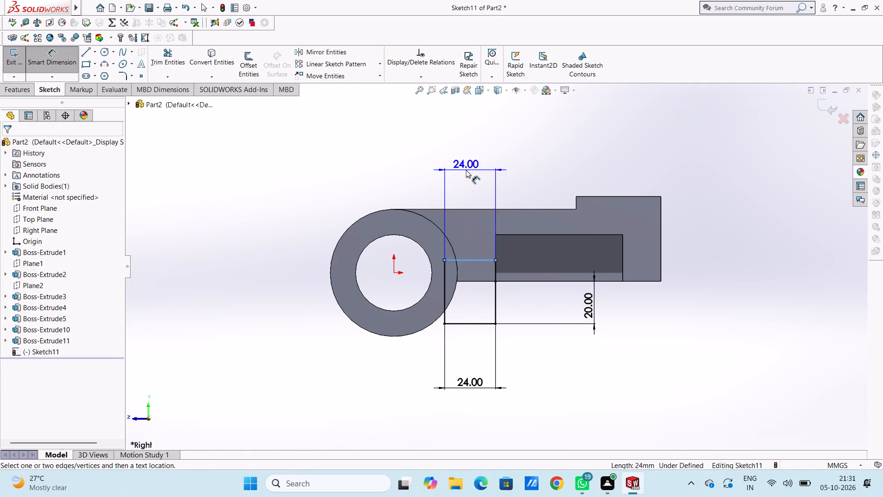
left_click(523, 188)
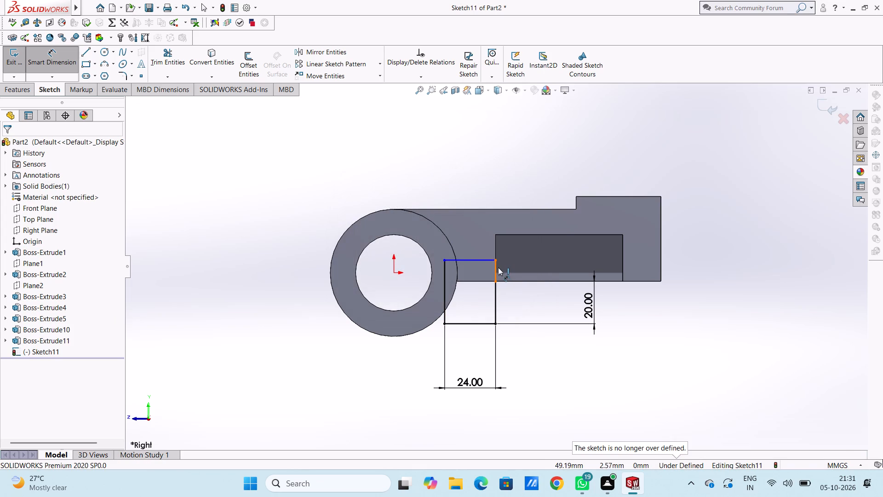
Dimension the short opening-side vertical above the arm's bottom edge as 10 mm.
left_click(498, 267)
left_click(551, 267)
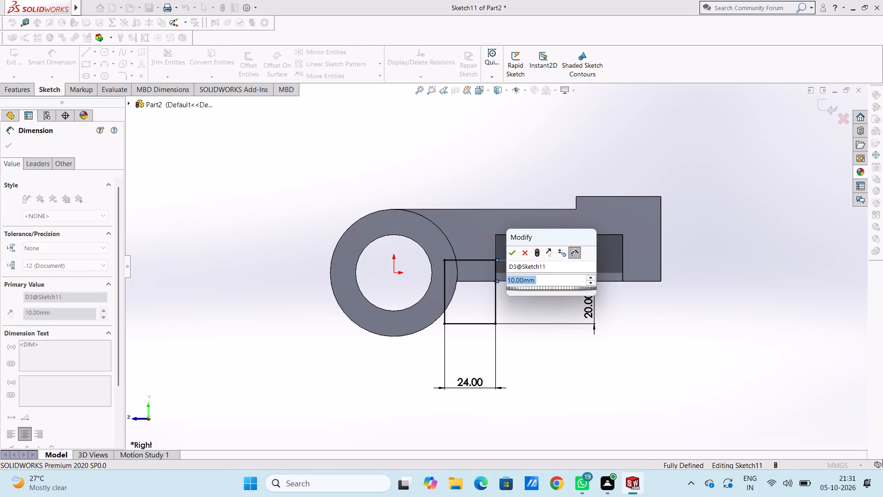
left_click(514, 250)
left_click(499, 191)
Extrude the box profile as a blind 54 mm boss, reversed to run across toward the opposite arm, with merged result.
scroll(505, 194, "up", 2)
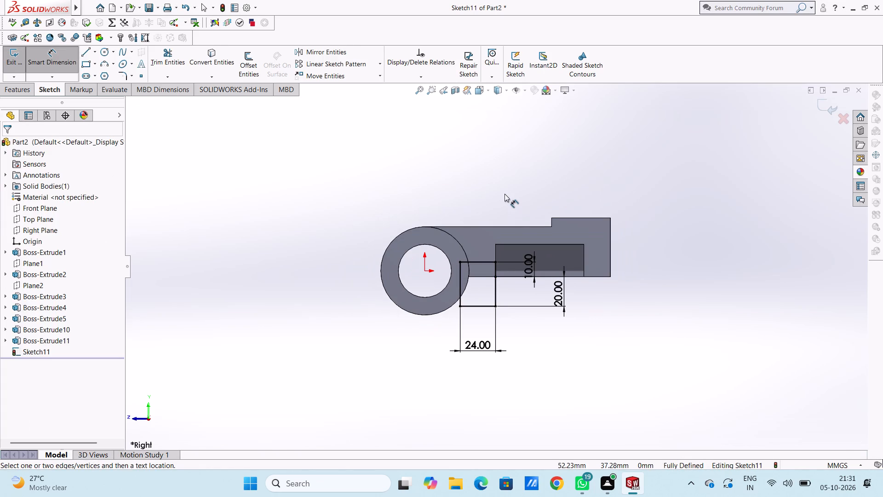
key("ctrl+7")
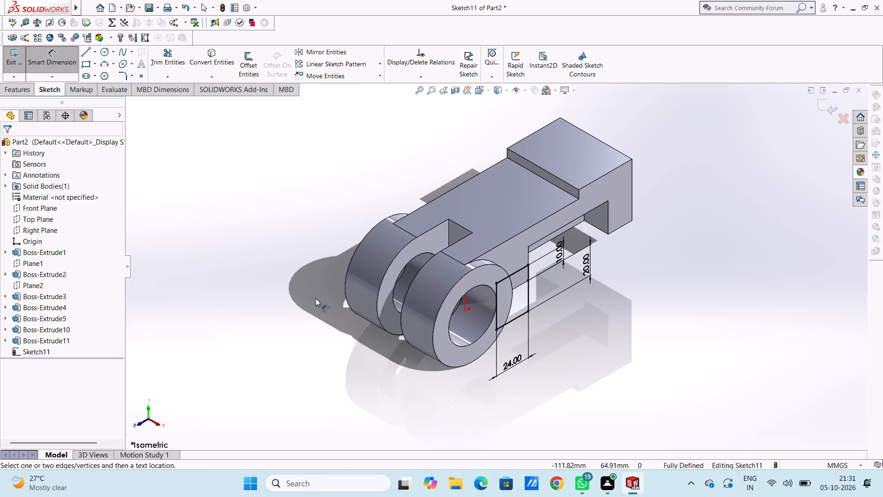
key("ctrl+4")
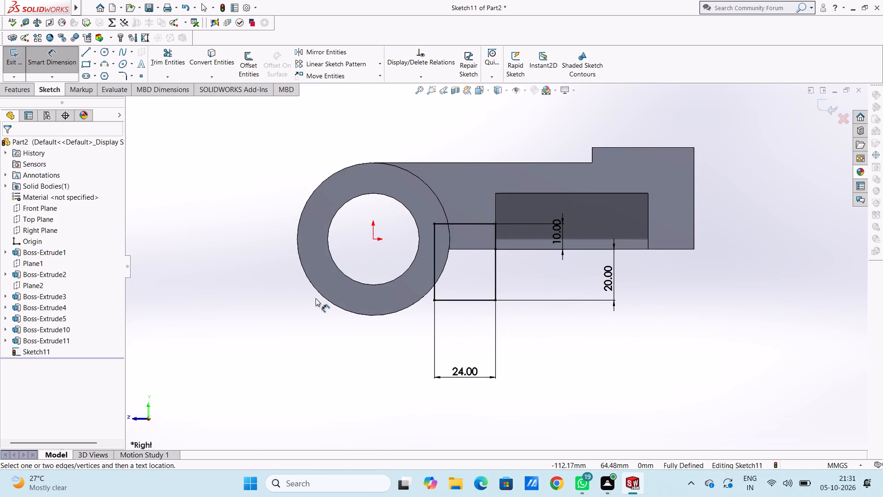
scroll(315, 298, "up", 2)
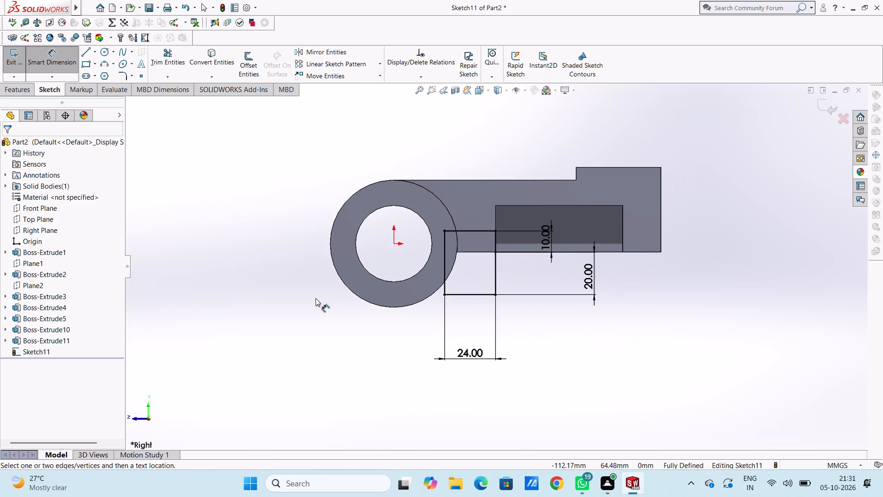
left_click(38, 61)
left_click(9, 89)
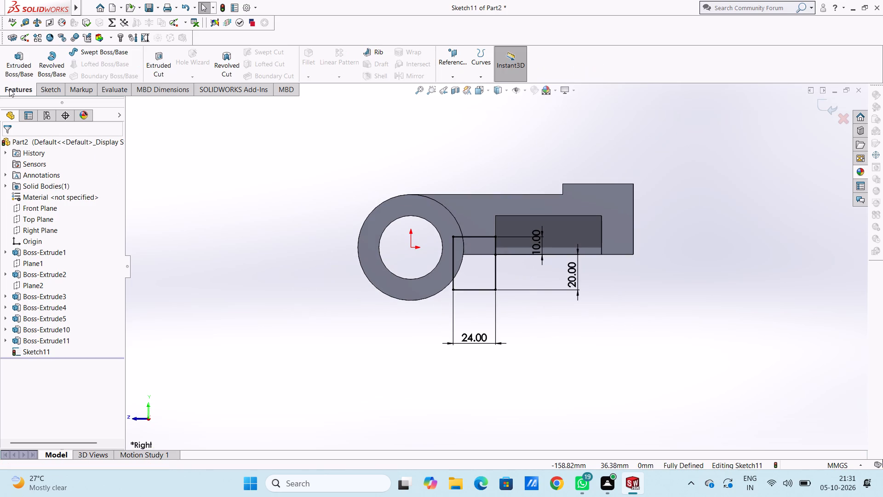
left_click(17, 66)
scroll(246, 173, "up", 1)
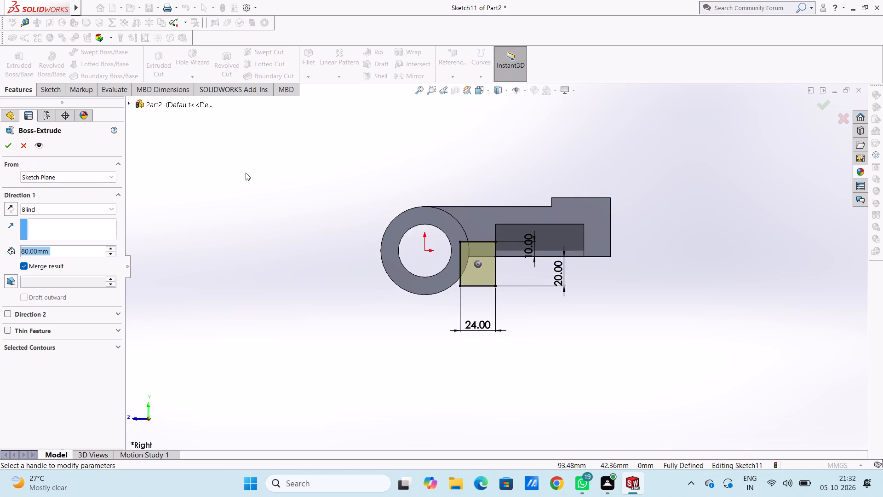
scroll(246, 173, "up", 1)
middle_click_drag(260, 185, 331, 304)
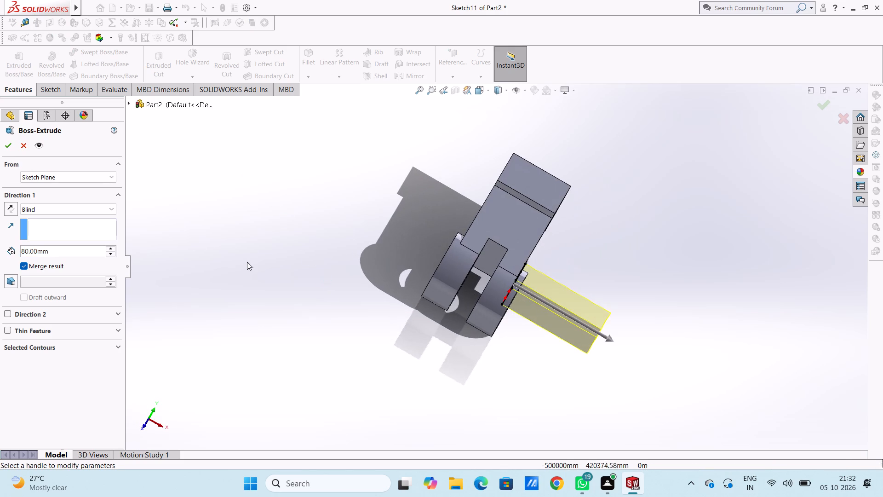
left_click(8, 209)
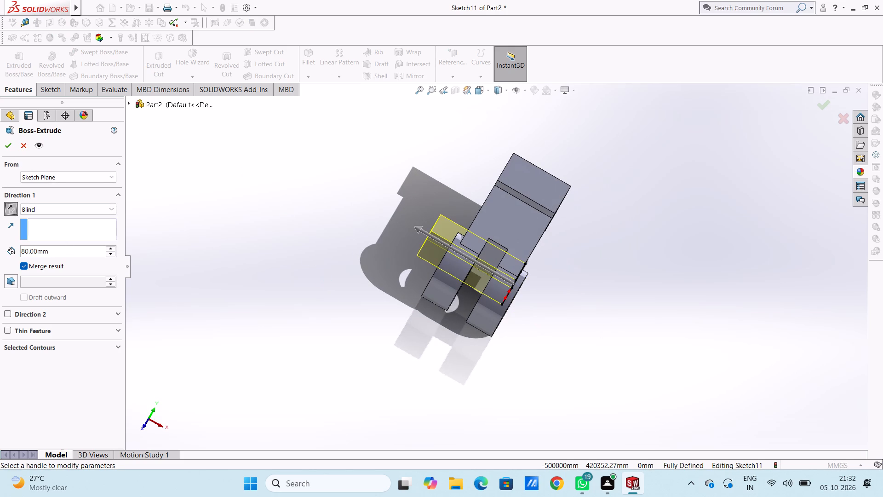
double_click(68, 248)
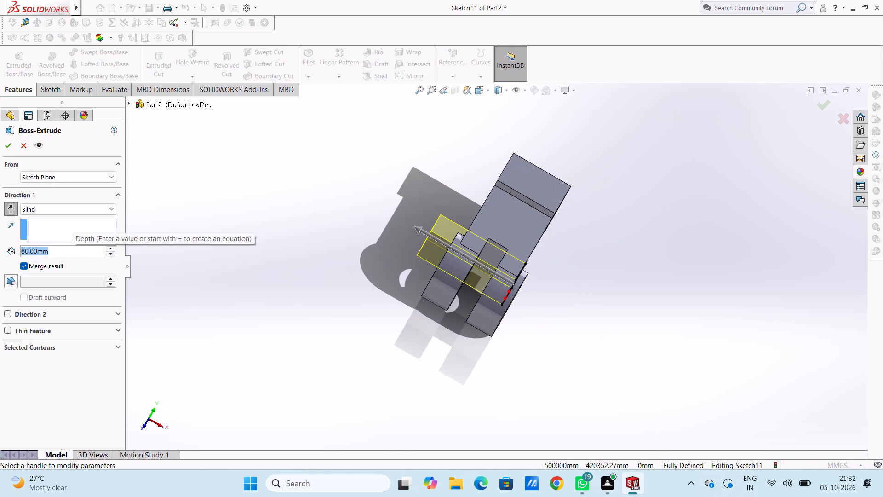
type("54")
key("Return")
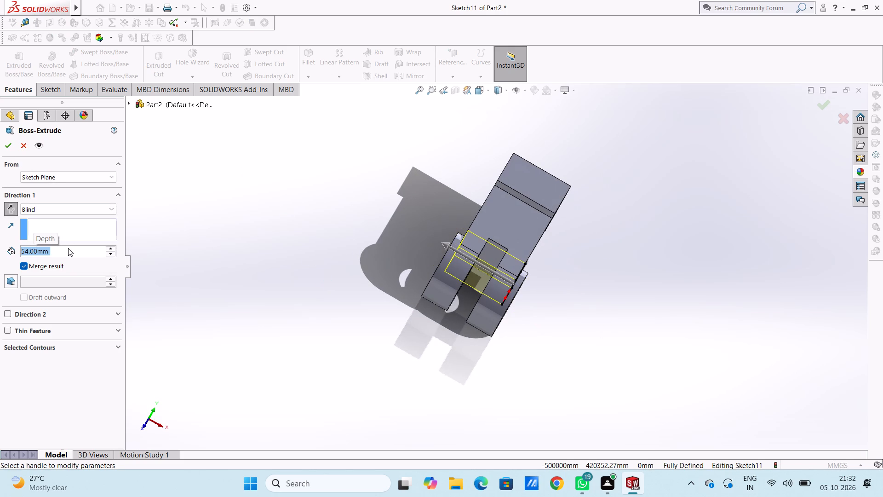
left_click(9, 150)
left_click(224, 257)
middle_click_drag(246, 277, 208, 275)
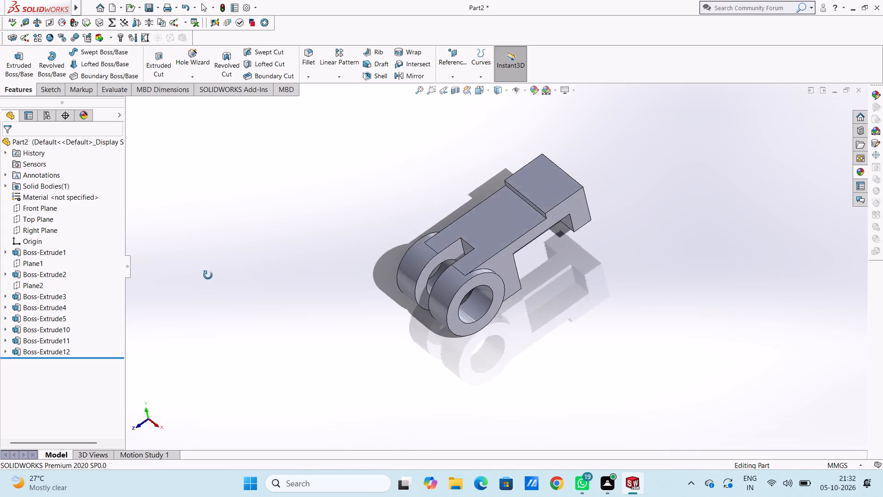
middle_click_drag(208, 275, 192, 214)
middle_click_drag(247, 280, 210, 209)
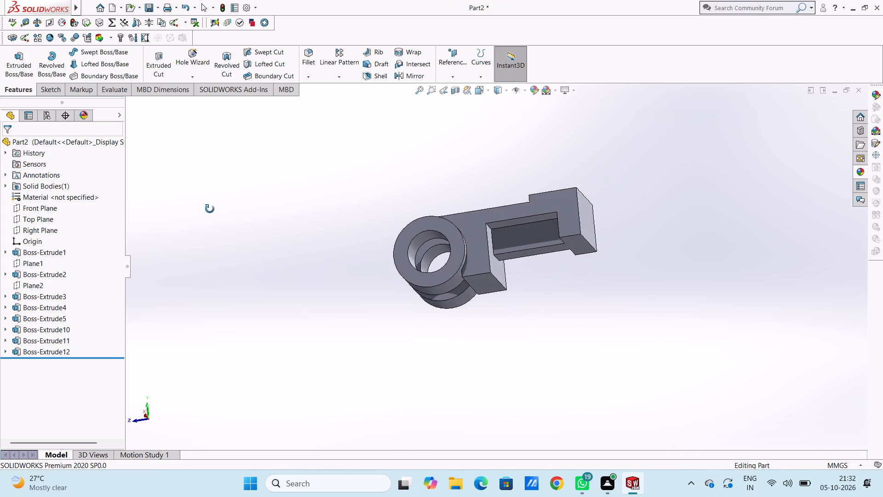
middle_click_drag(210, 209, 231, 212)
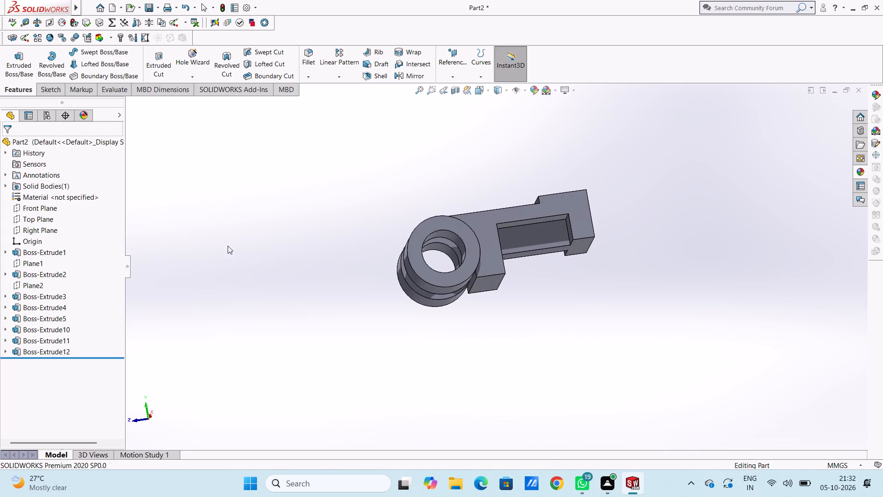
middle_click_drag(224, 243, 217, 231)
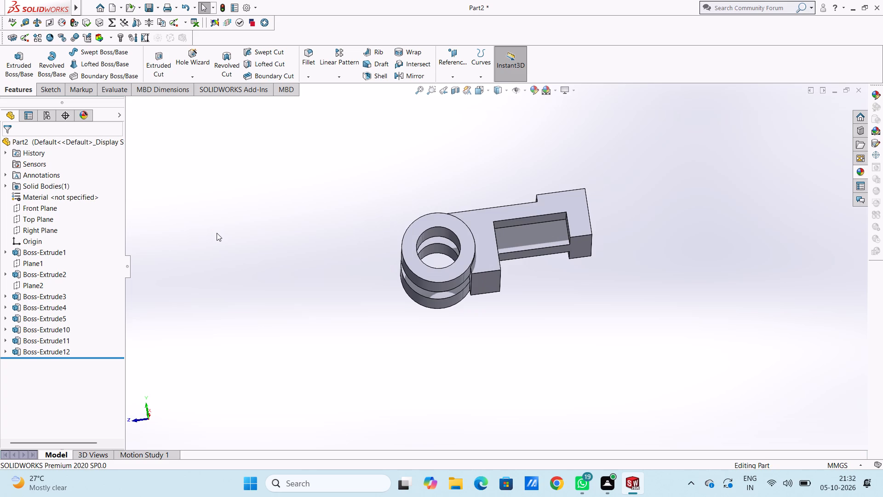
Create a reference plane offset 9 mm from the Right Plane, flipped to lie midway between the two rings.
key("ctrl+5")
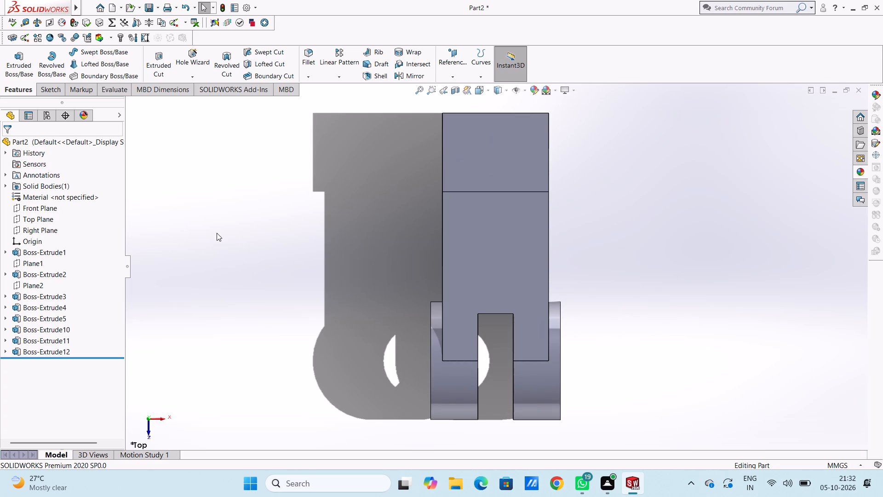
scroll(217, 233, "up", 3)
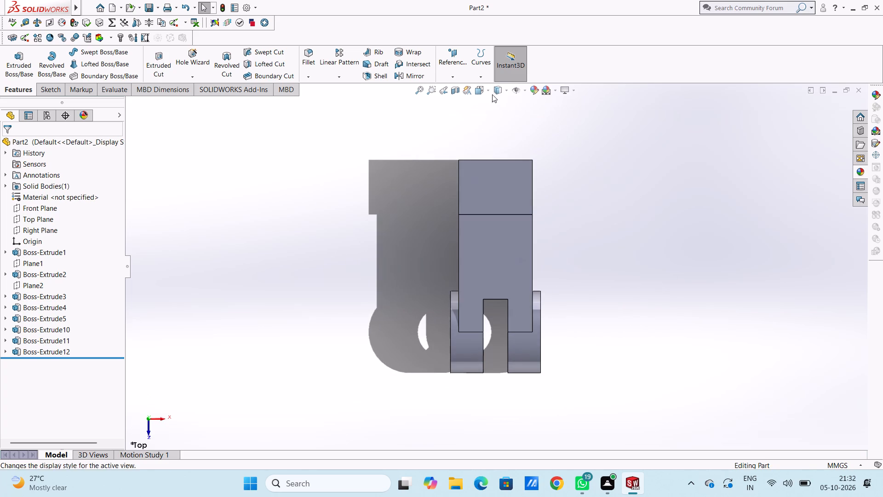
left_click(454, 57)
left_click(464, 85)
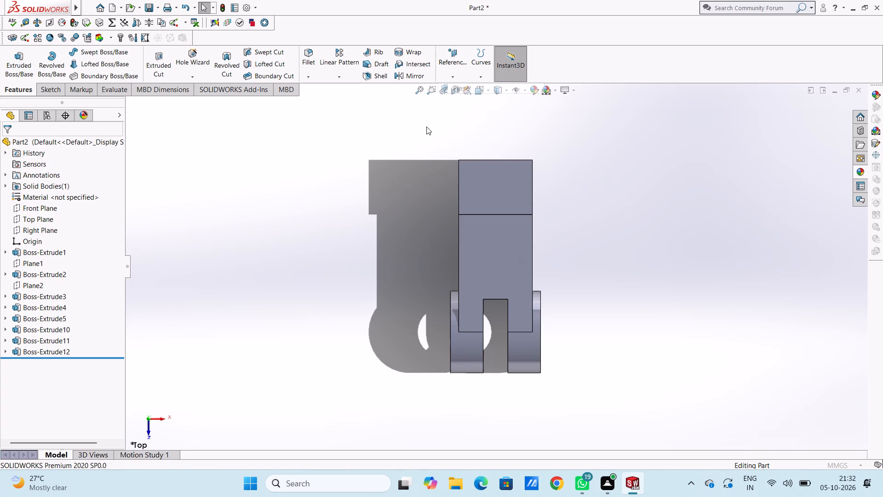
left_click(188, 107)
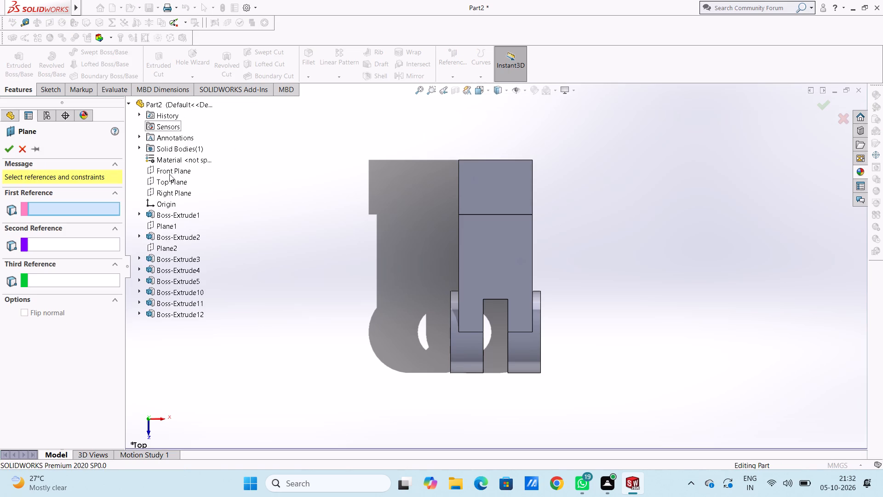
left_click(173, 193)
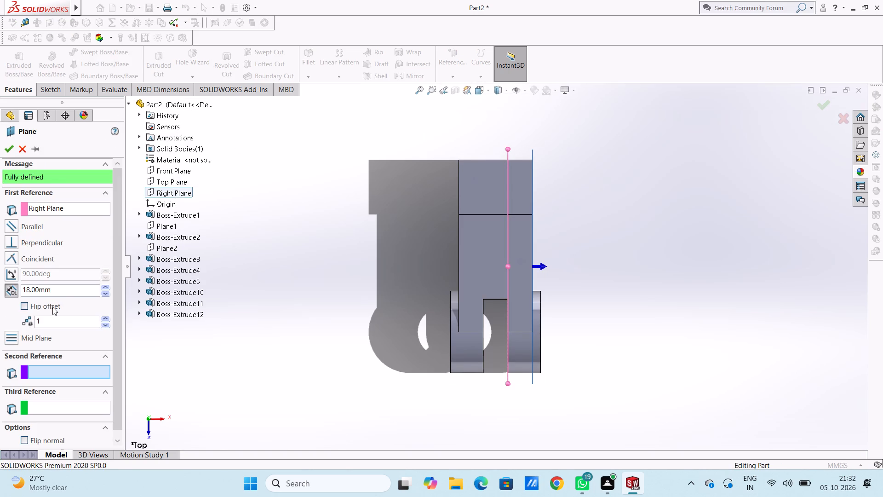
double_click(64, 291)
key("0")
key("Return")
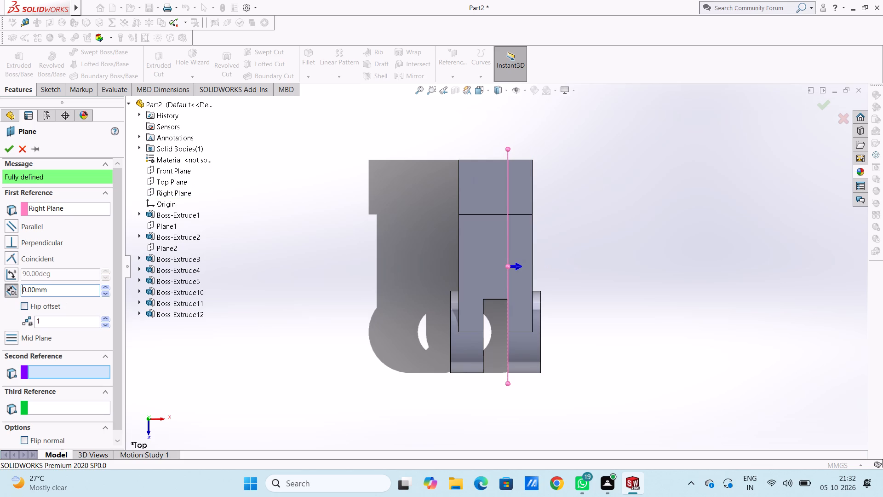
double_click(63, 291)
key("9")
key("Return")
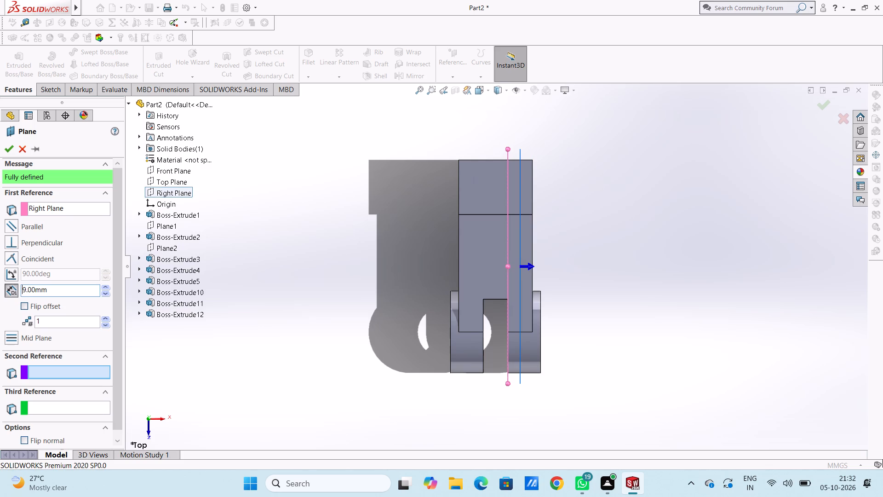
left_click(24, 304)
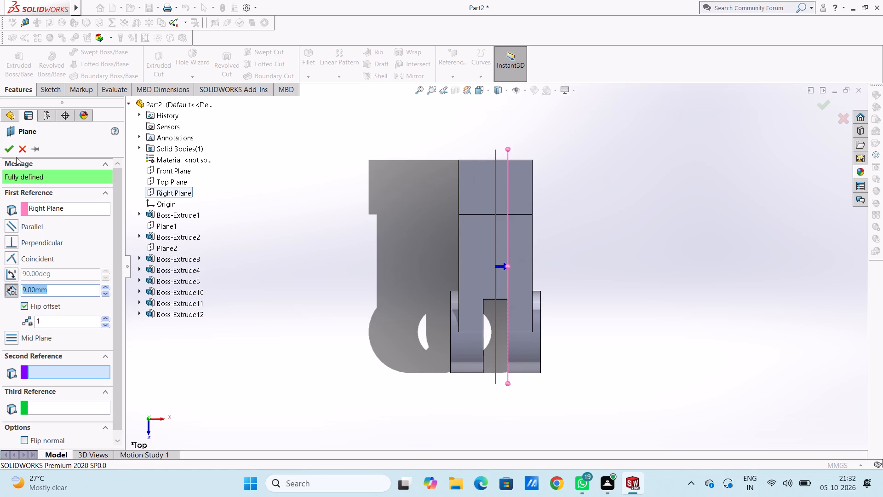
left_click(10, 153)
left_click(243, 273)
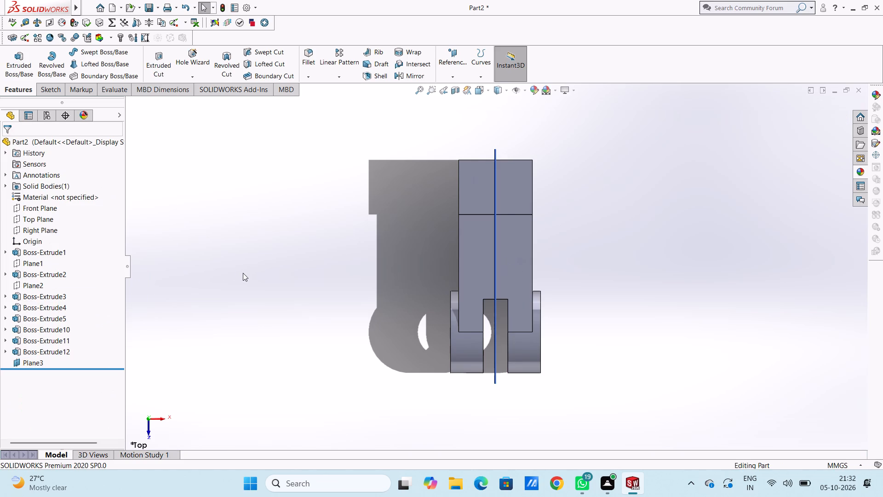
Open a new sketch on the reference plane midway between the two rings.
key("ctrl+4")
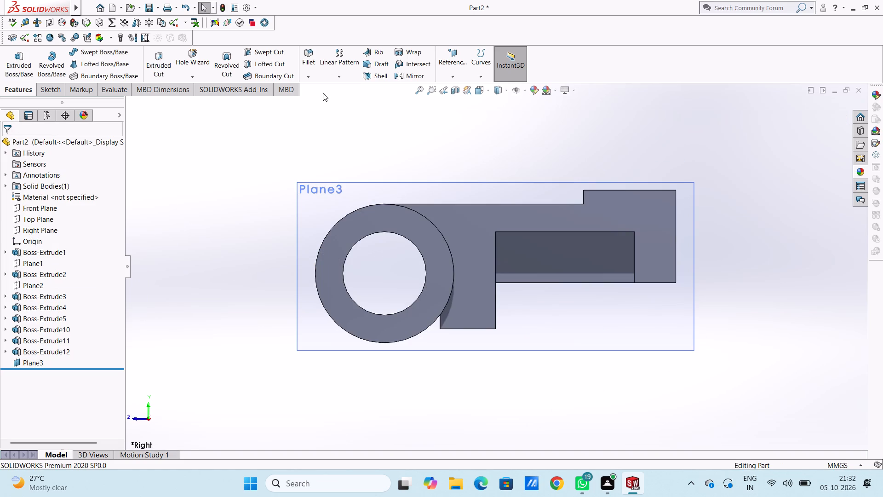
left_click(320, 191)
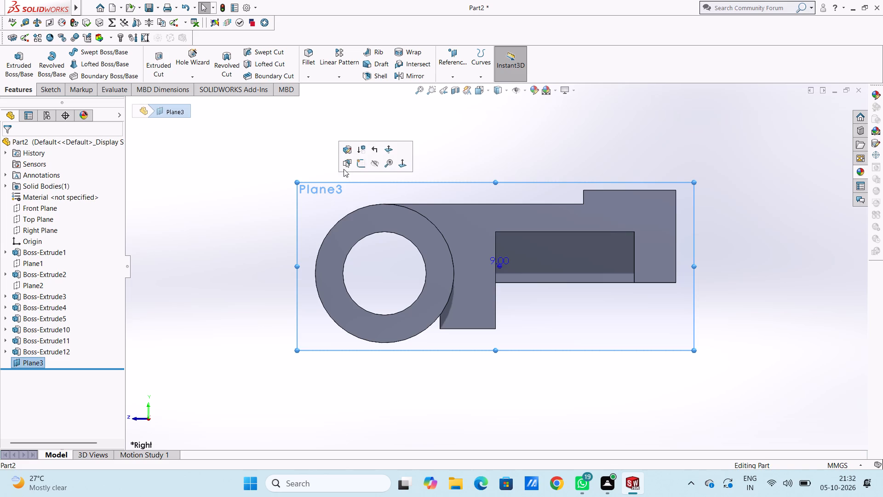
left_click(359, 163)
left_click(339, 144)
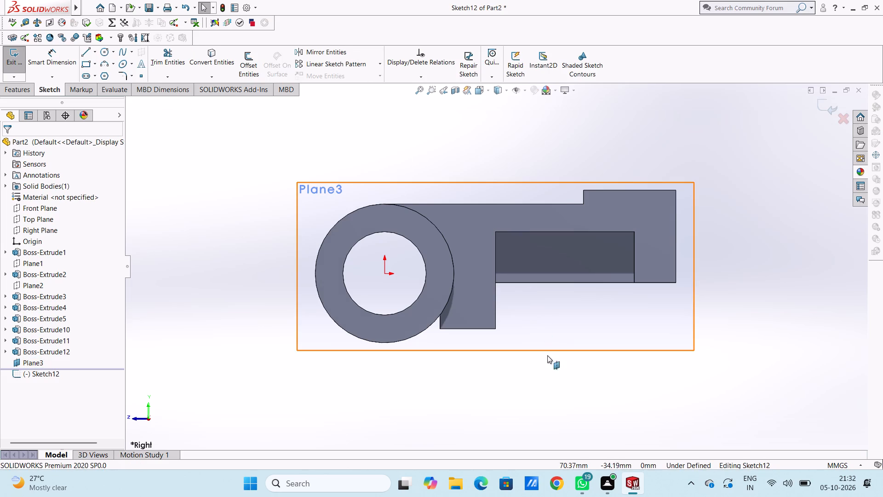
scroll(545, 384, "down", 1)
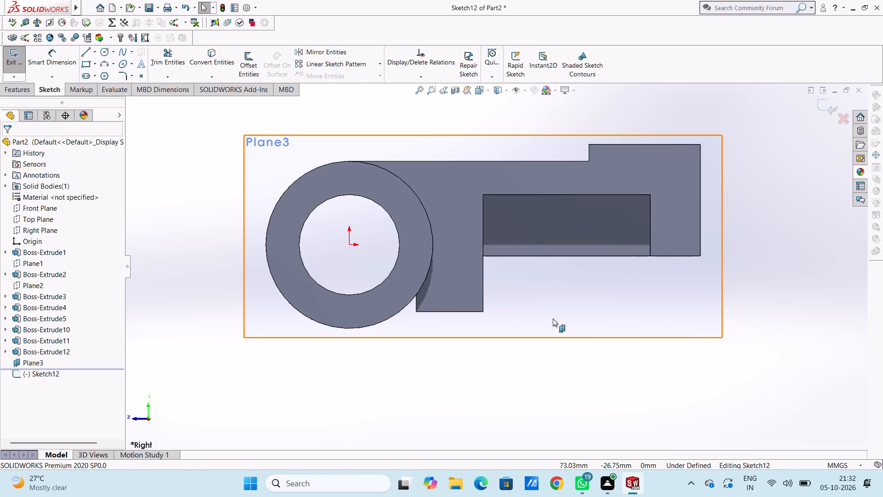
middle_click(553, 318)
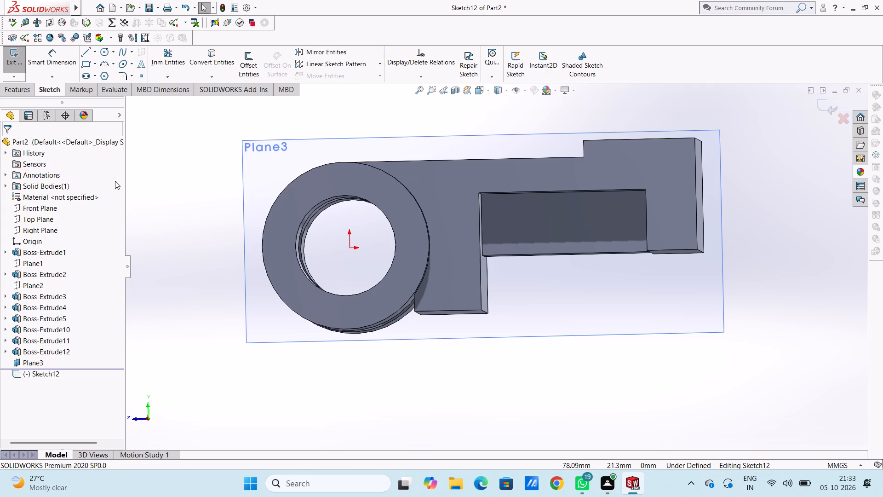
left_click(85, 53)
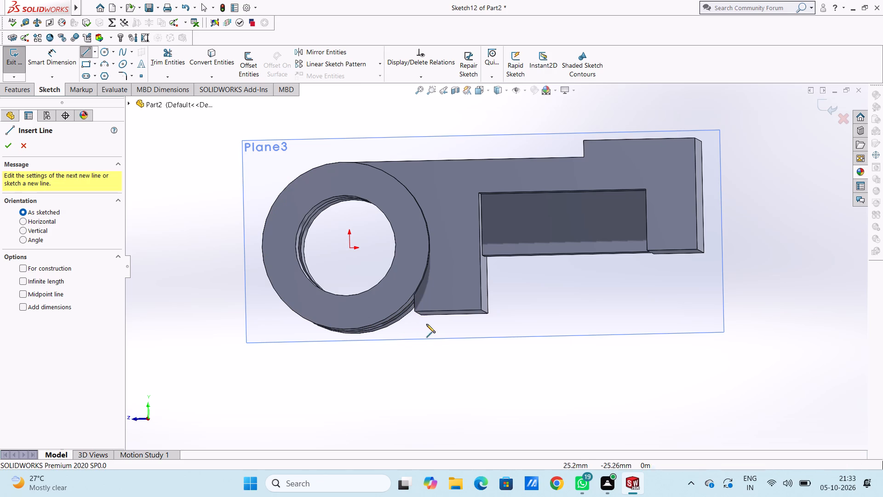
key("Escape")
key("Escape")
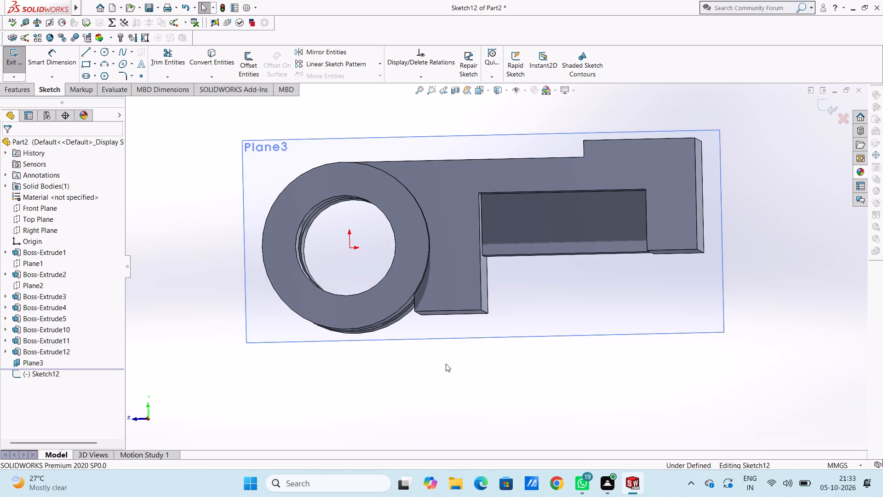
Sketch a closed 24 x 6 mm rectangle of lines along the bottom of the lower block, spanning its full width.
key("ctrl+4")
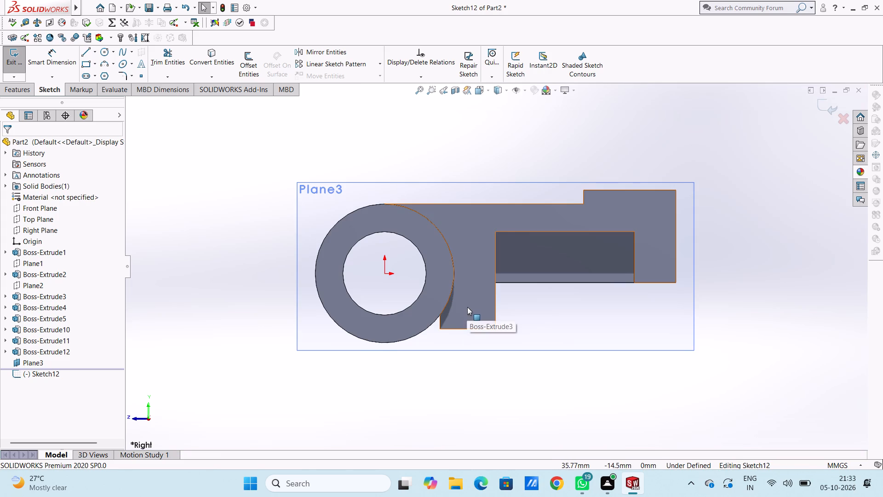
scroll(467, 307, "down", 4)
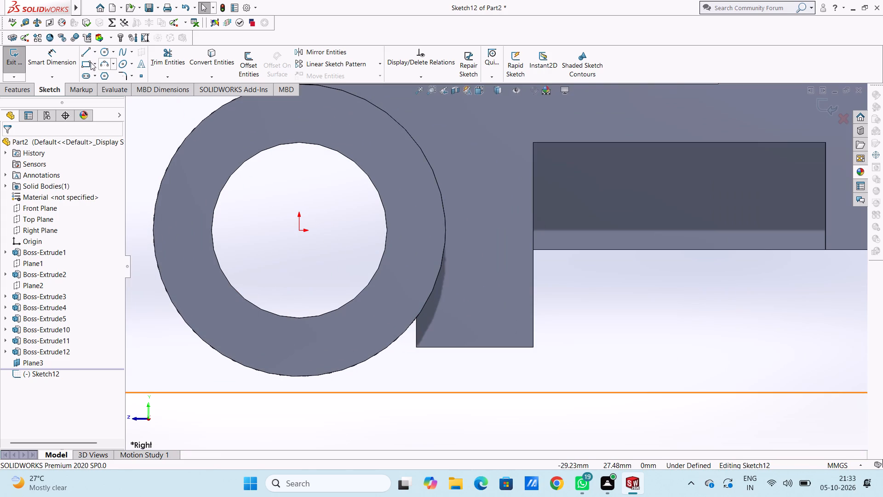
left_click(86, 52)
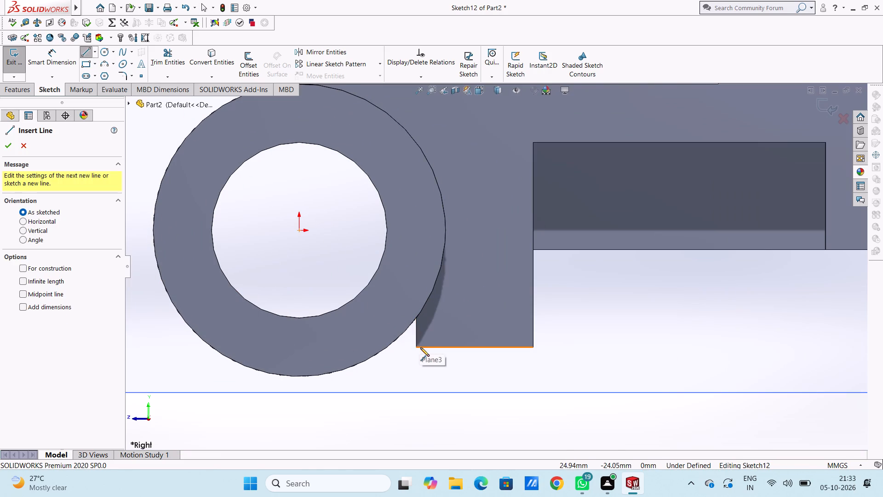
left_click(417, 347)
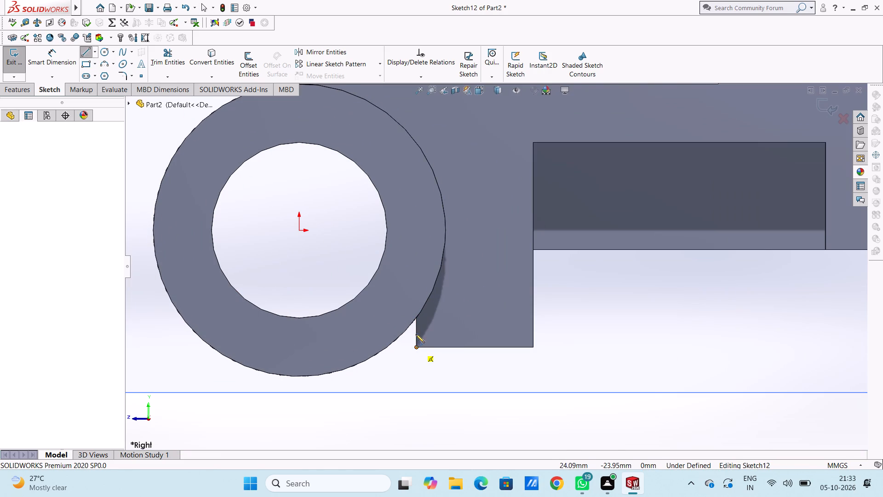
left_click(417, 315)
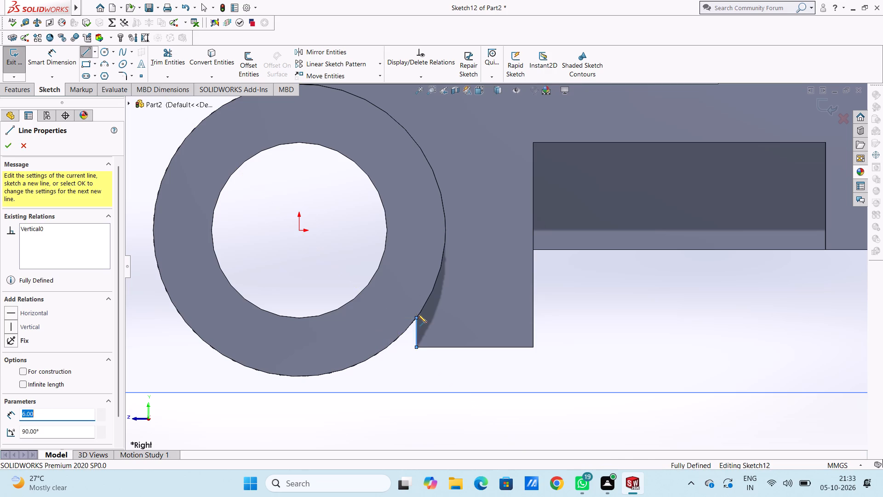
left_click(533, 318)
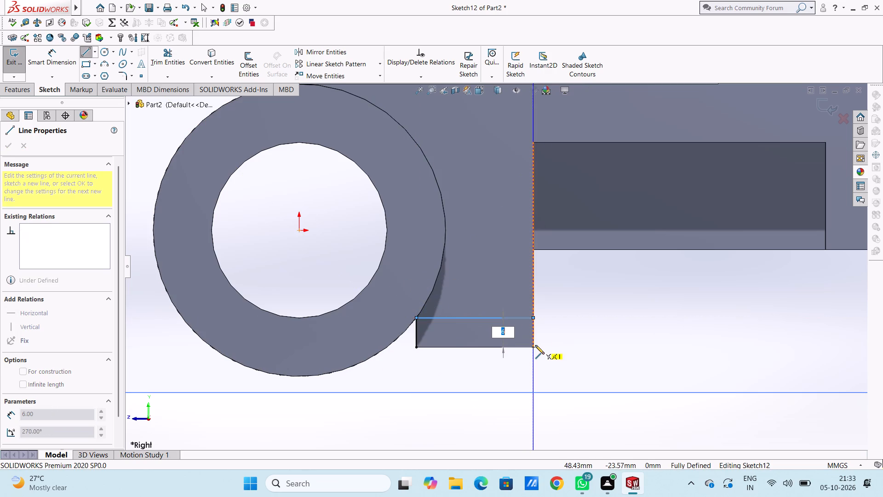
left_click(535, 345)
left_click(418, 345)
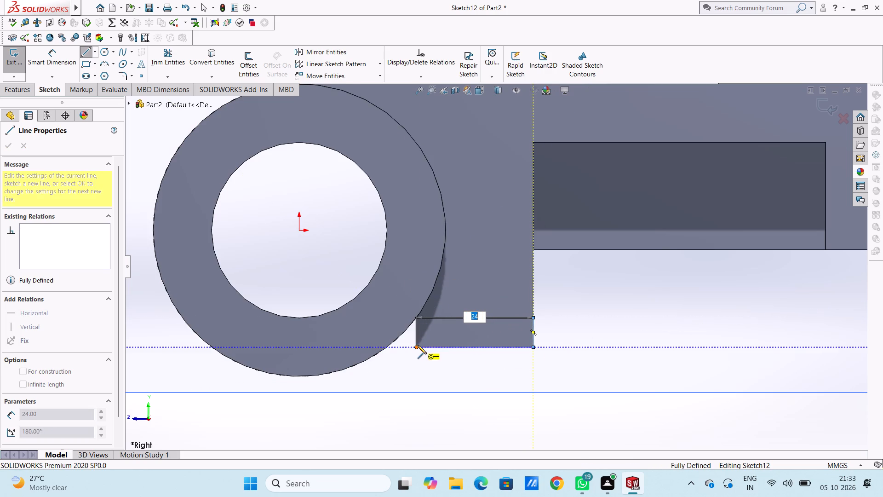
key("Escape")
key("Escape")
key("Escape")
key("Escape")
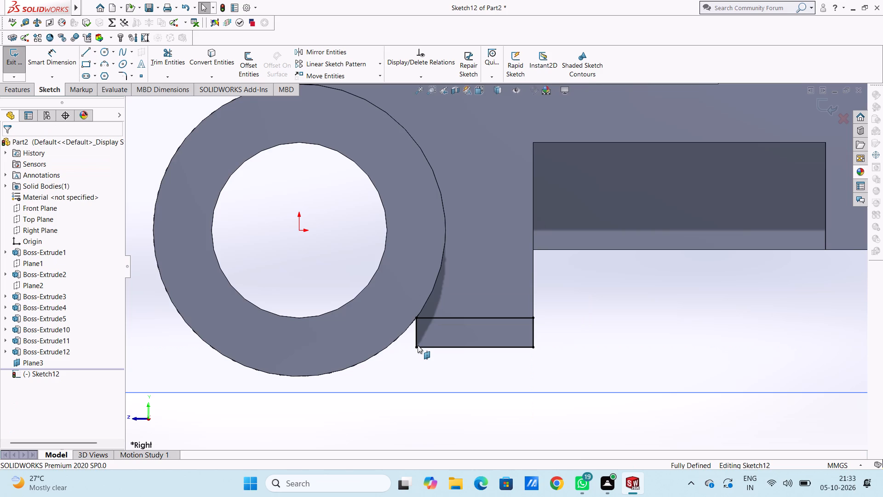
Cut the rectangle profile out of the lower block's bottom with a 54 mm Mid Plane extruded cut.
scroll(418, 345, "up", 1)
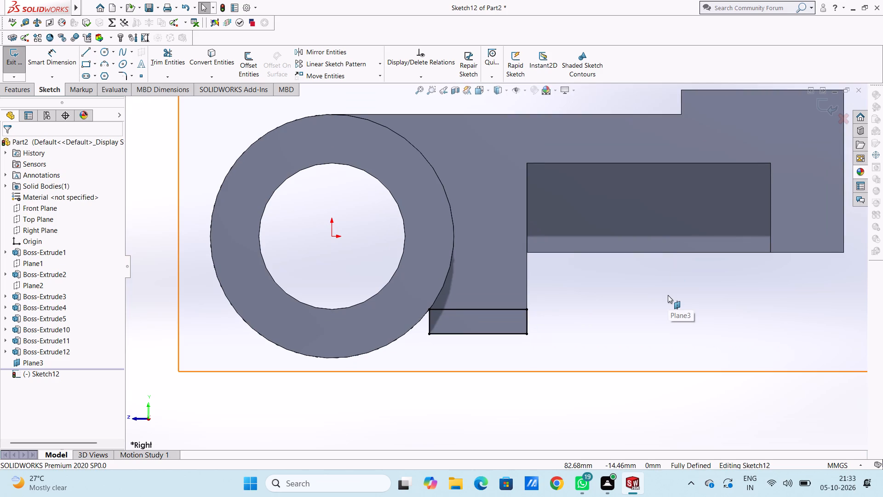
middle_click_drag(668, 295, 648, 311)
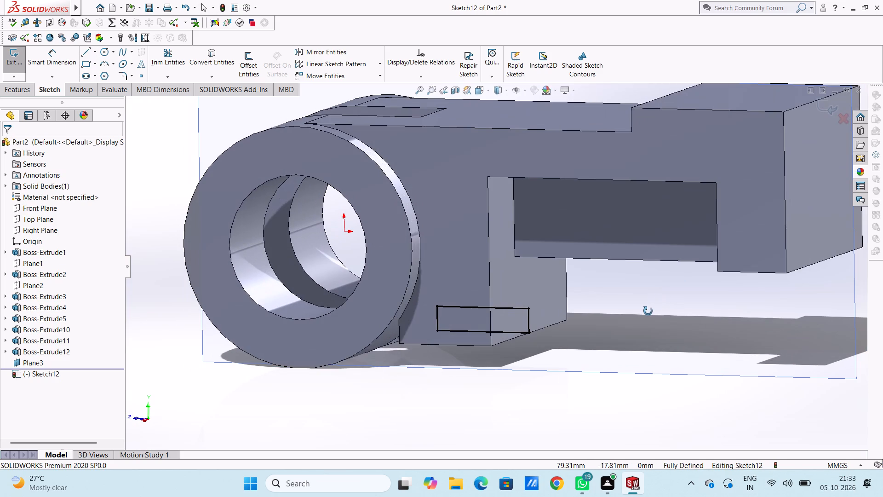
middle_click_drag(648, 311, 648, 312)
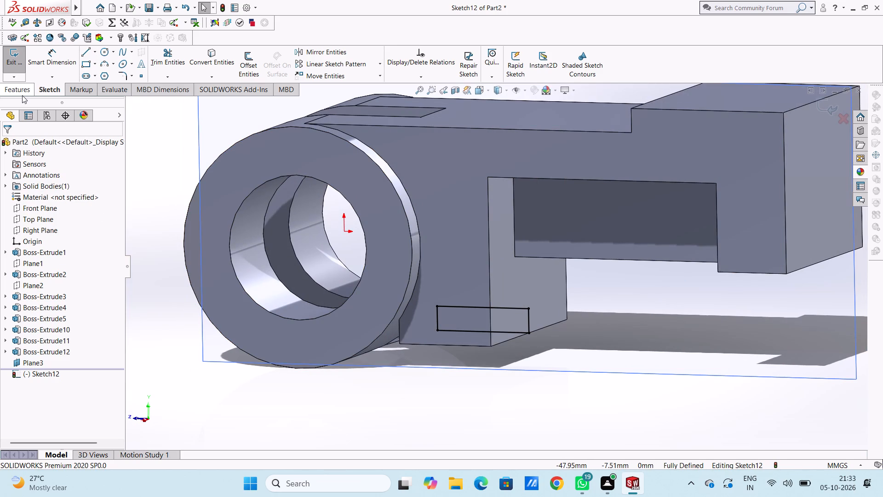
left_click(22, 94)
left_click(165, 64)
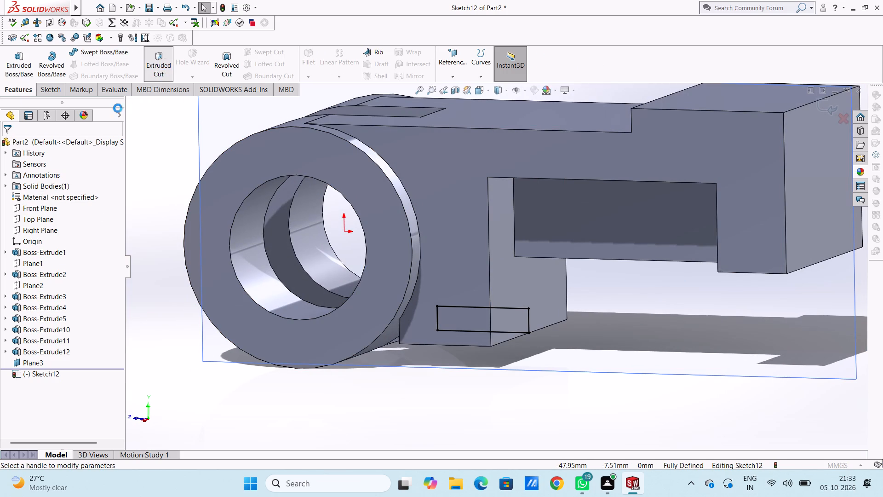
left_click(87, 209)
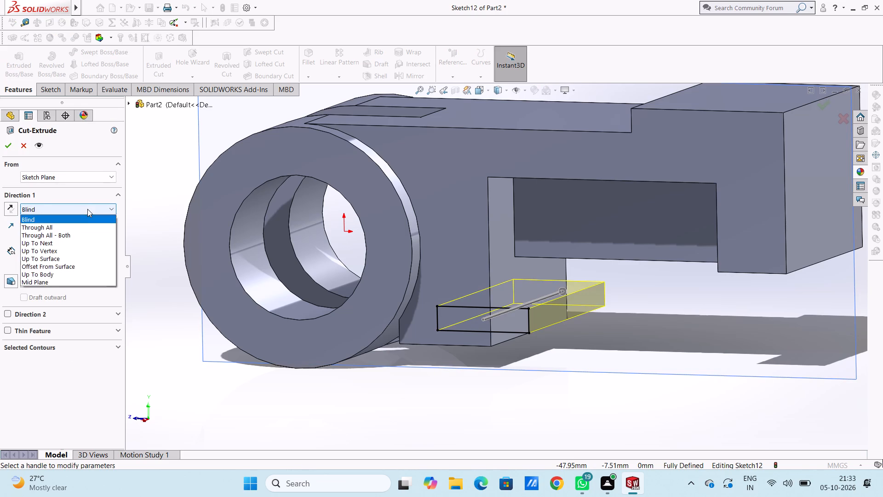
left_click(62, 284)
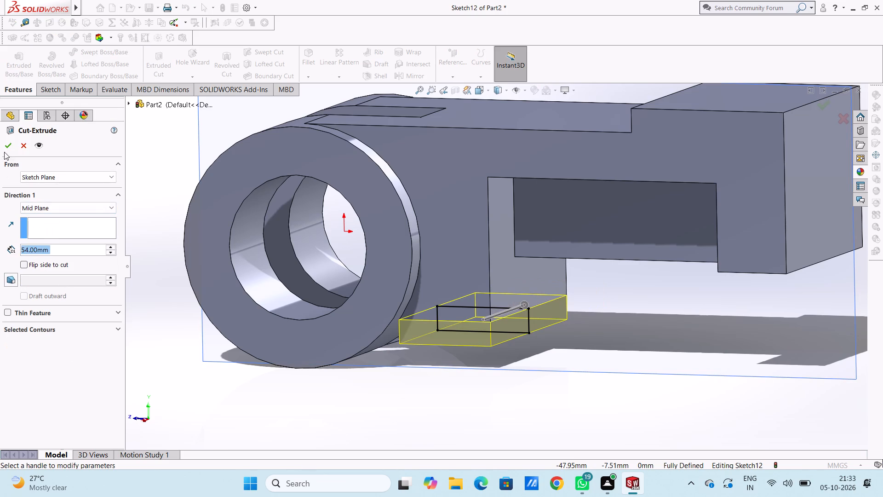
left_click(6, 145)
left_click(461, 393)
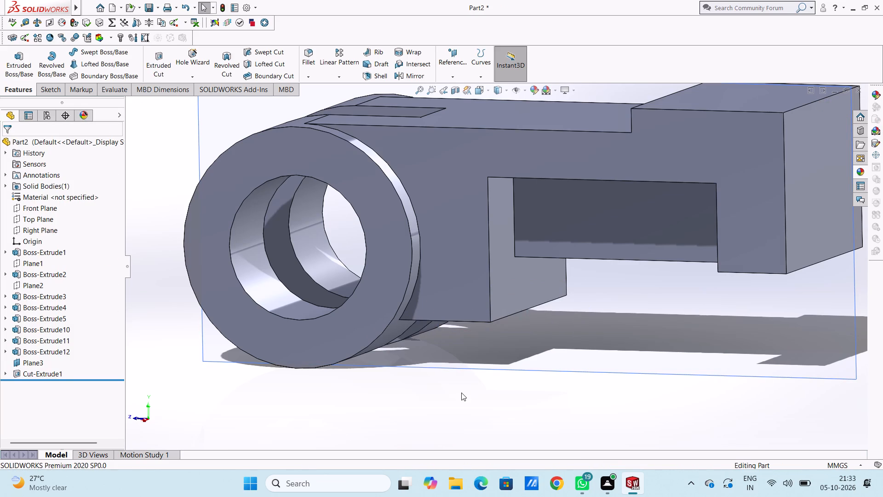
Open a new sketch on the reference plane midway between the two rings, viewed from the right side.
scroll(461, 393, "up", 3)
middle_click_drag(462, 392, 485, 318)
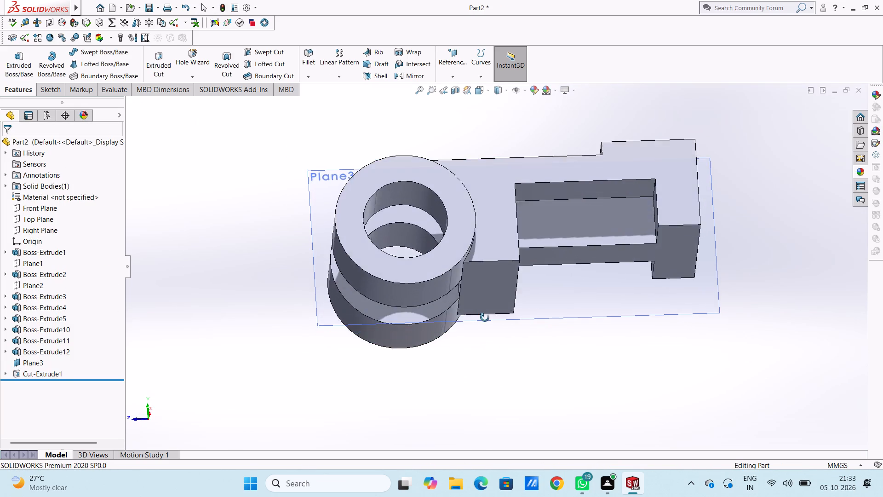
middle_click_drag(485, 318, 481, 368)
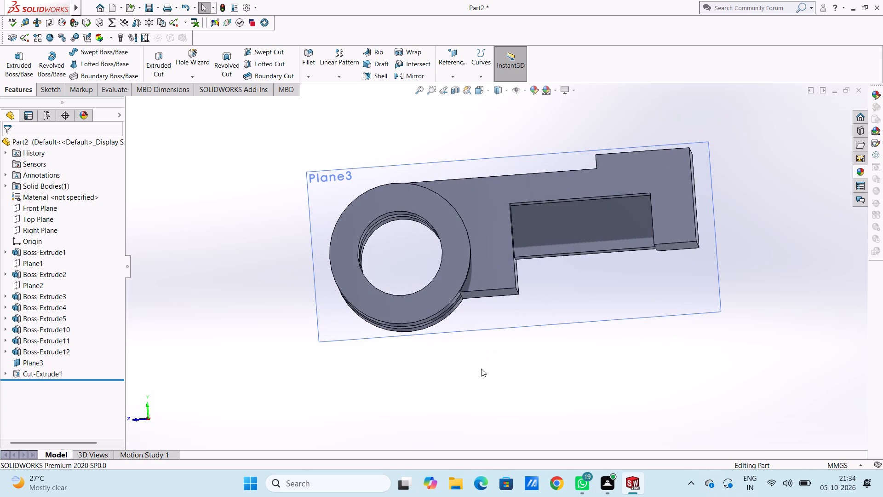
key("ctrl+4")
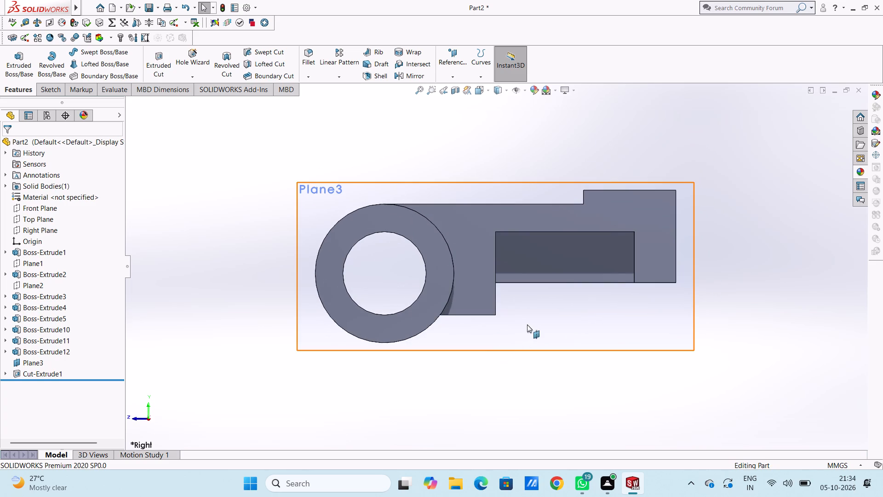
left_click(527, 324)
left_click(567, 301)
left_click(545, 386)
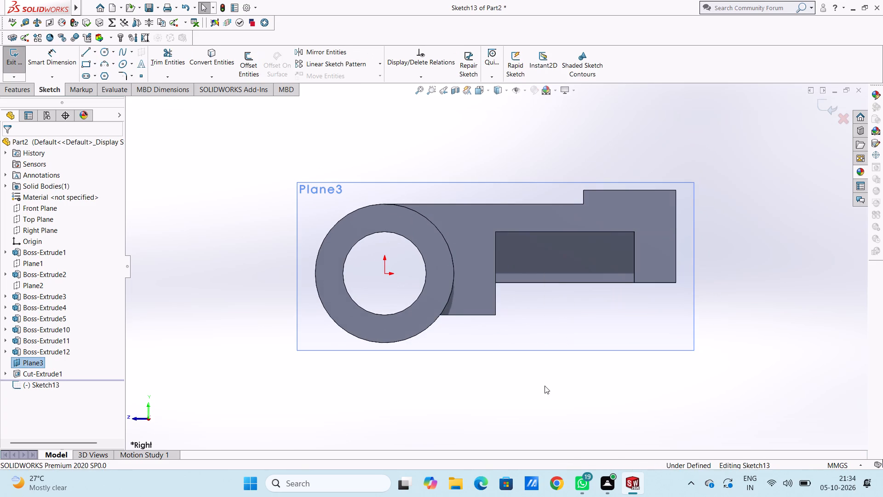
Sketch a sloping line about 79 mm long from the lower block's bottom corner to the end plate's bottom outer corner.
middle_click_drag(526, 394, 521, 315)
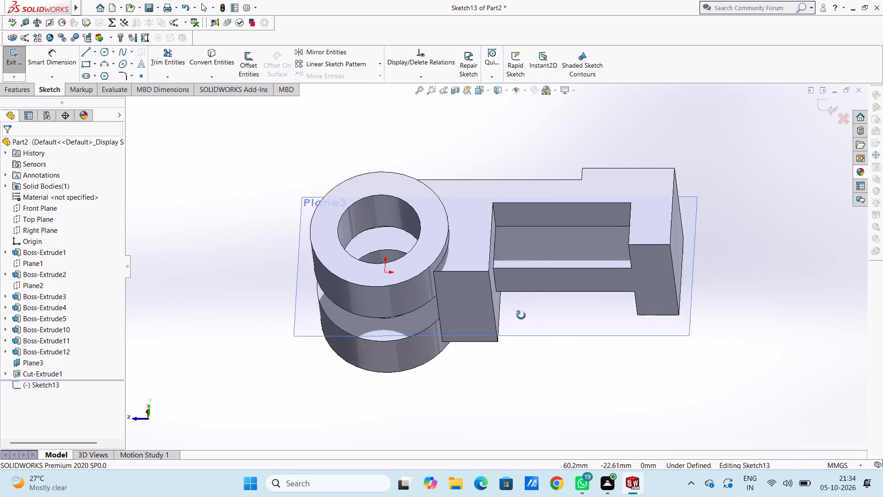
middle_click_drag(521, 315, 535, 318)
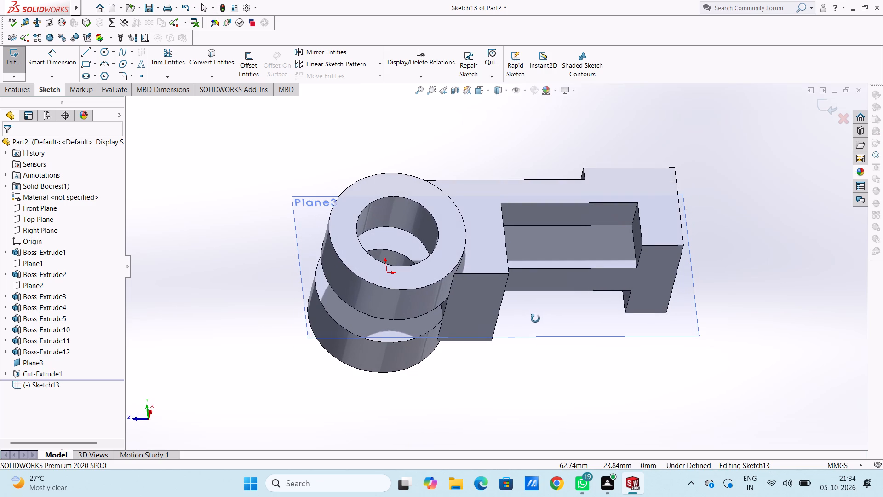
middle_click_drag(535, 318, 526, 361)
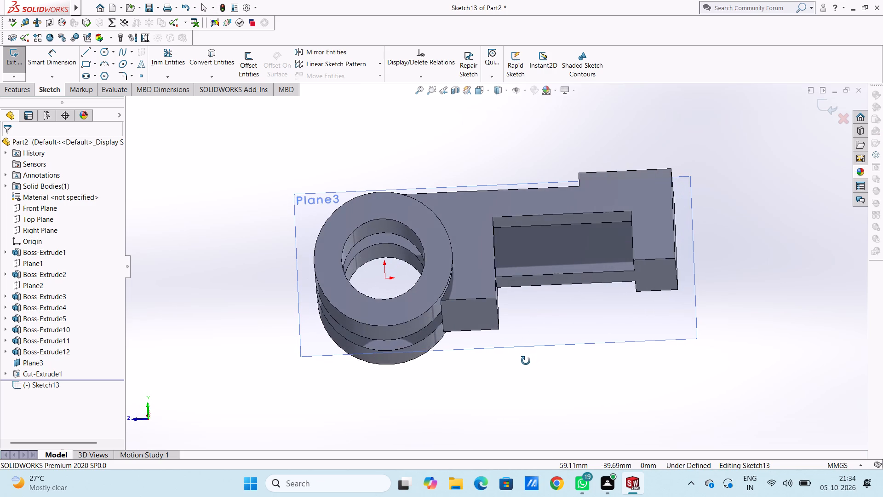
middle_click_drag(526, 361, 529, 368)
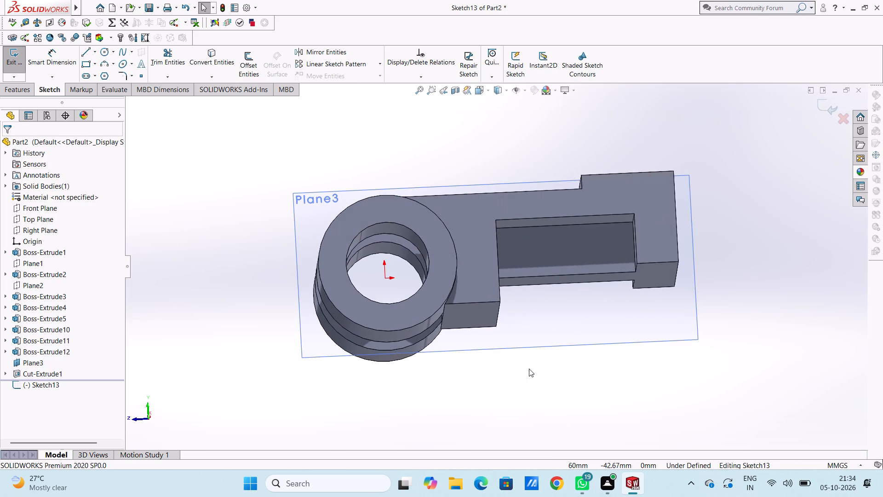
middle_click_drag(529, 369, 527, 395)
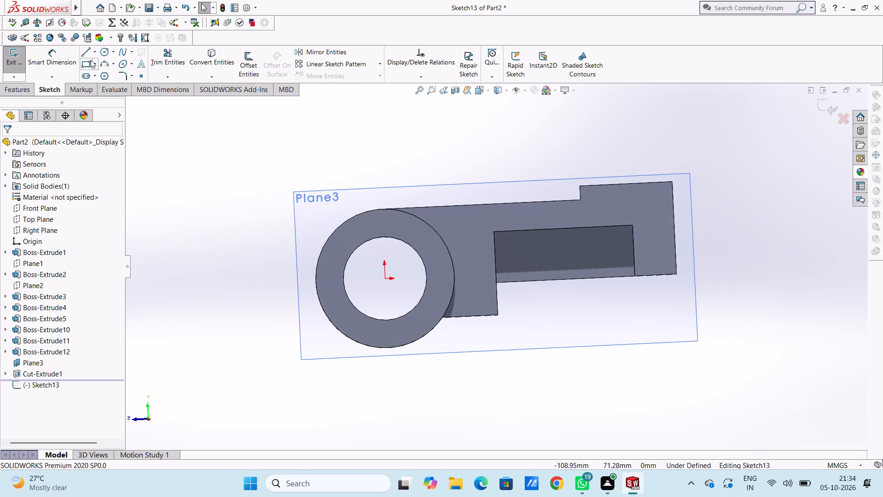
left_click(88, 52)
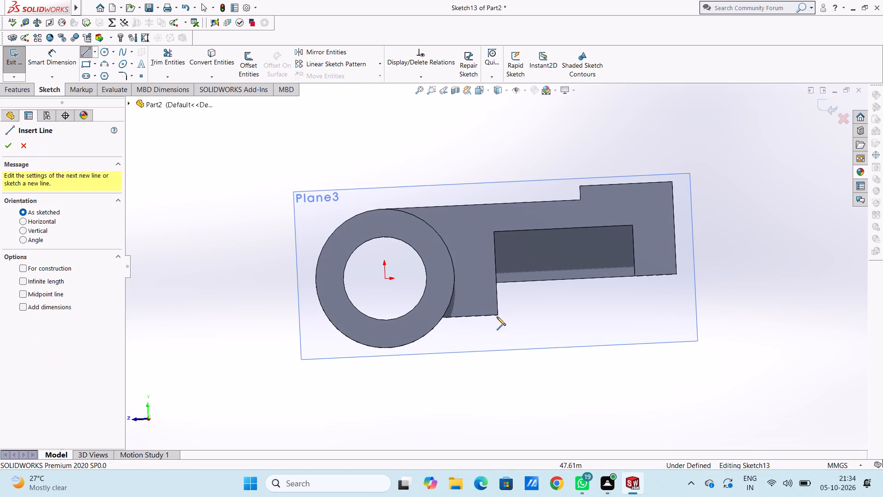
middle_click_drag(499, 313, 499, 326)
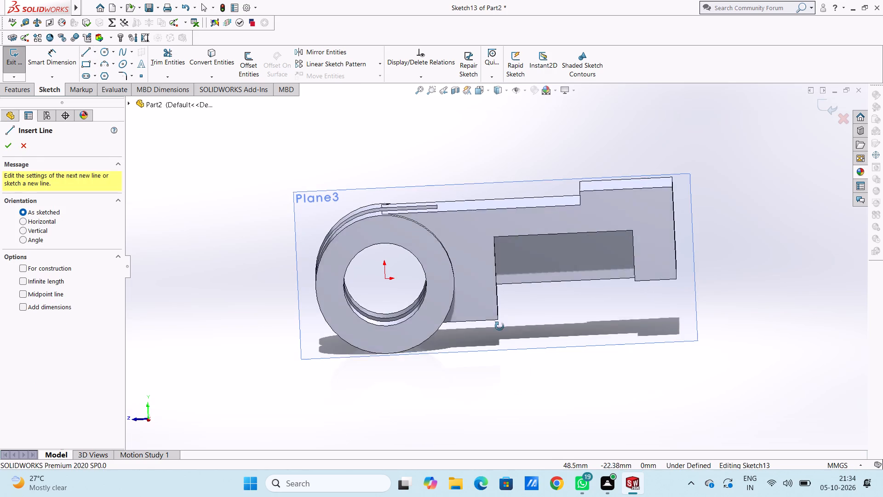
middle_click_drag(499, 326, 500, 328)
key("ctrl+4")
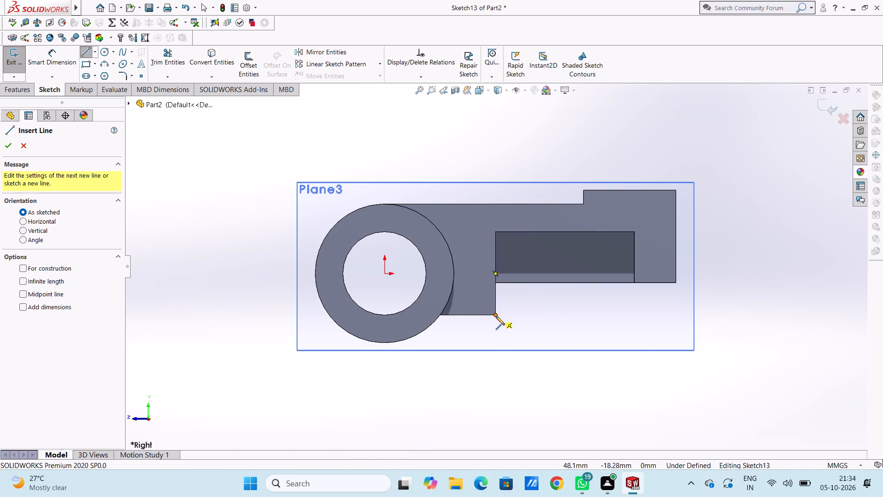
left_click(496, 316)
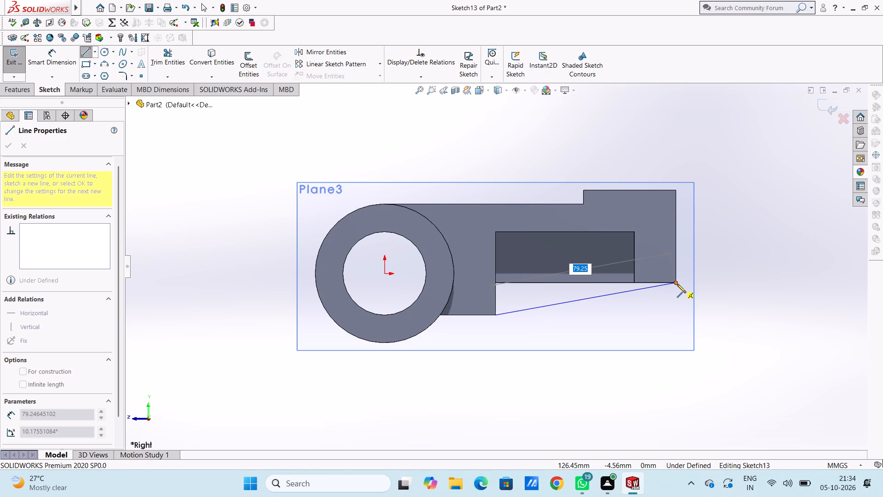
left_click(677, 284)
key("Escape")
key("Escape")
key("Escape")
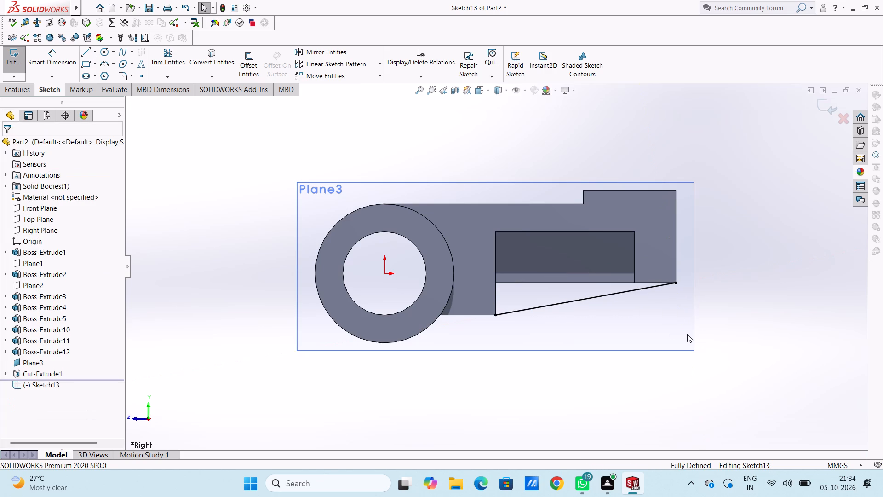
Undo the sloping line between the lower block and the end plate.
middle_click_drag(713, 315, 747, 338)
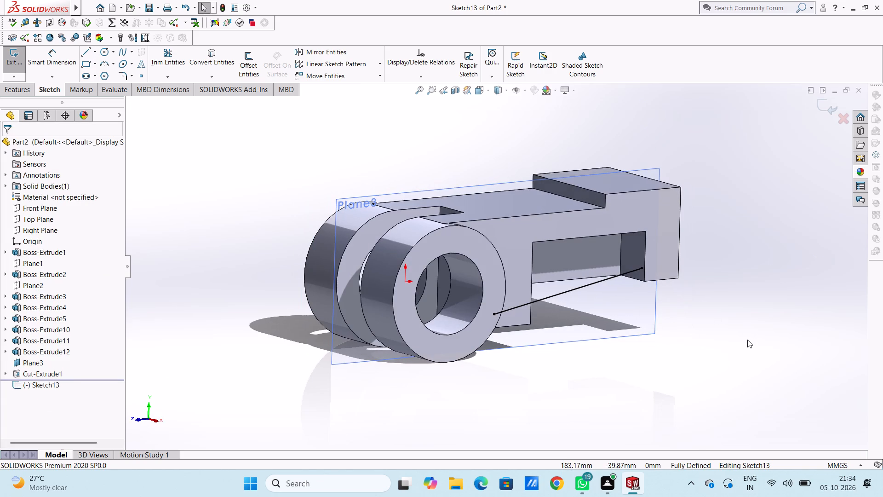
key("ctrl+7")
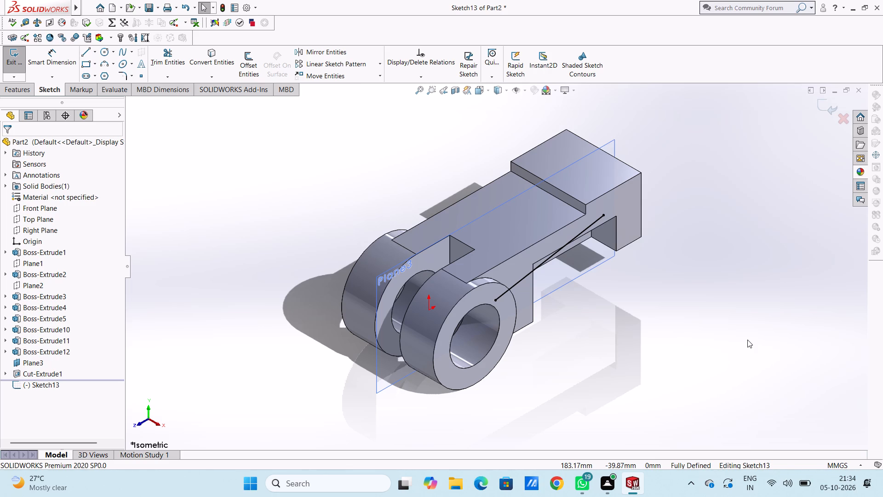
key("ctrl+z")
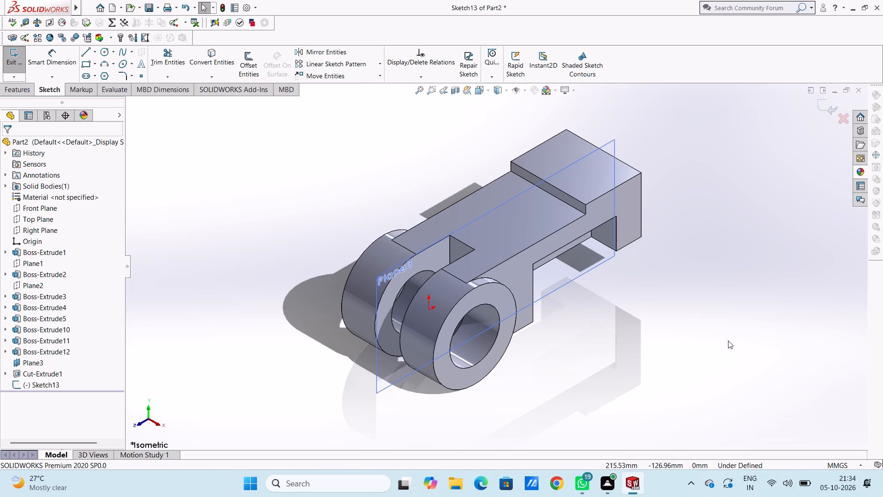
Sketch a single line about 79 mm long from the lower block's bottom corner facing the end plate to the plate's bottom outer corner.
key("ctrl+4")
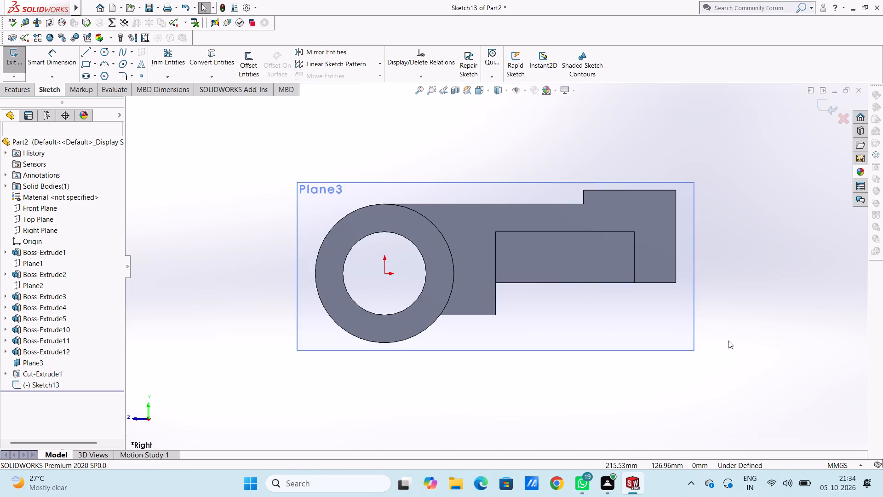
left_click(88, 52)
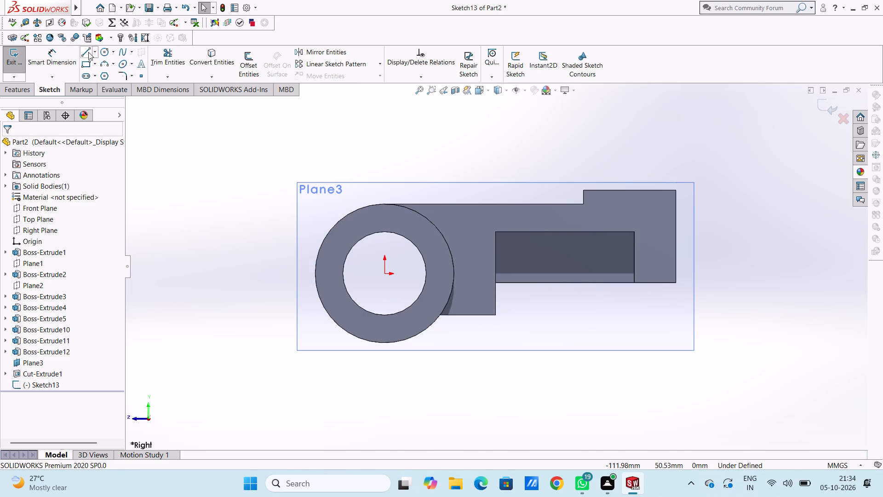
left_click(496, 315)
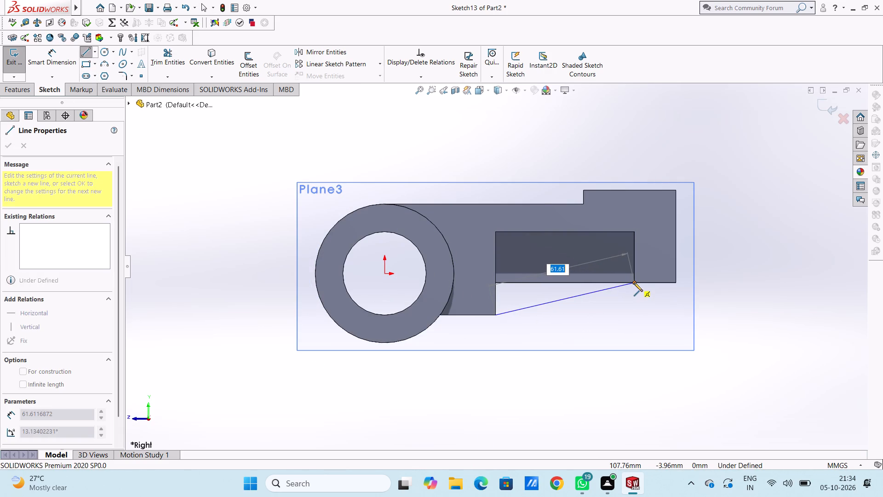
left_click(676, 283)
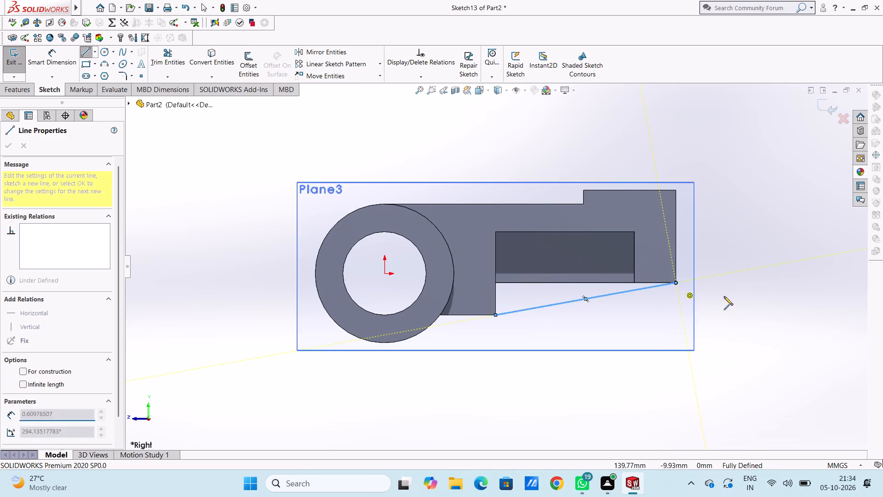
key("Escape")
middle_click_drag(727, 306, 728, 306)
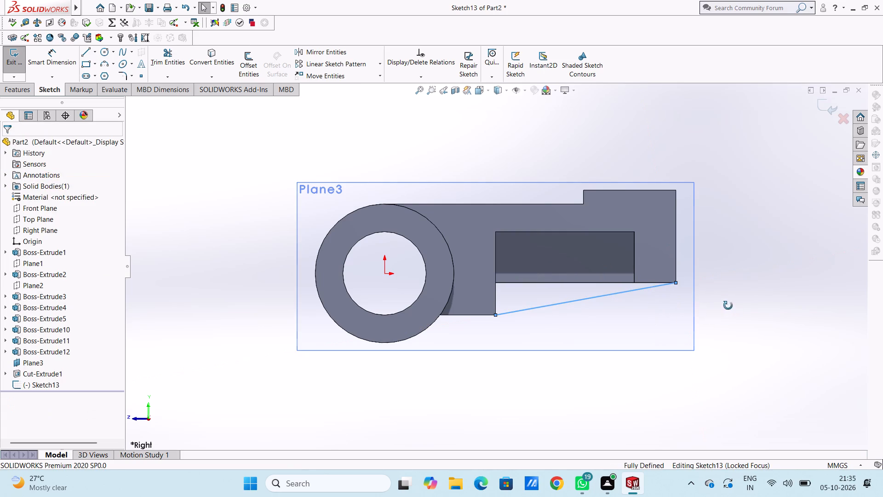
middle_click_drag(728, 306, 729, 315)
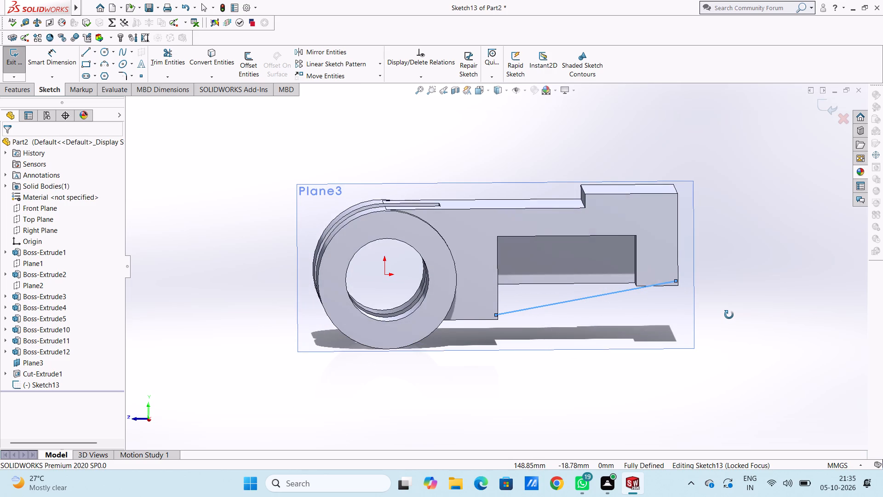
middle_click_drag(729, 315, 760, 340)
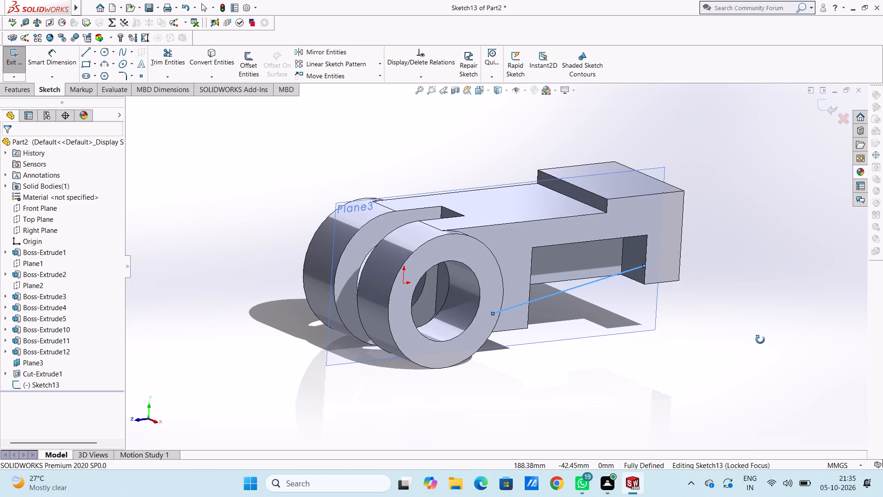
middle_click_drag(760, 340, 734, 324)
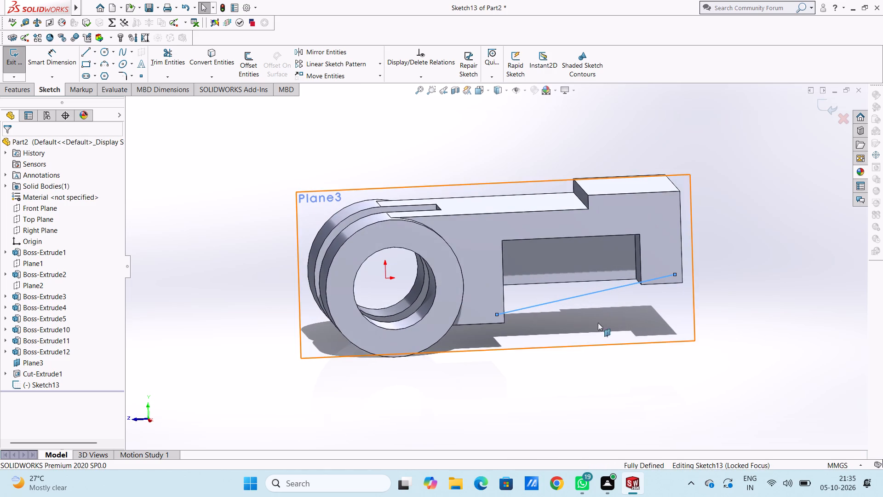
left_click(263, 264)
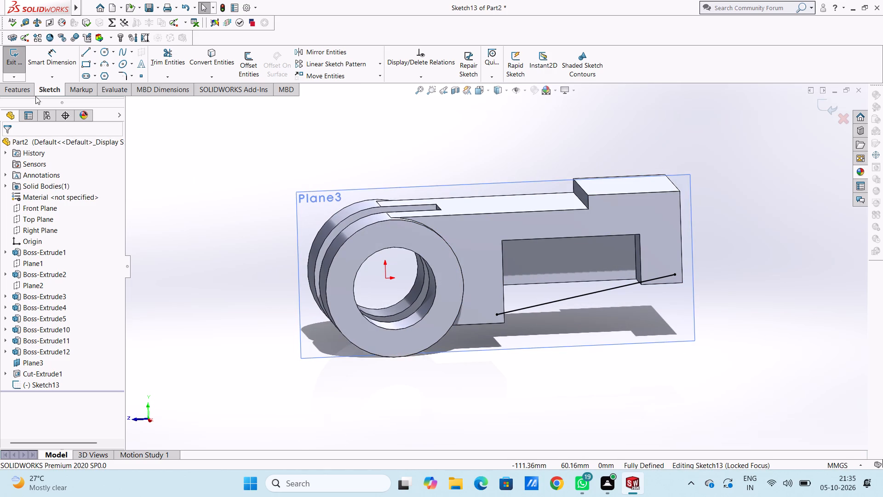
middle_click_drag(269, 277, 225, 163)
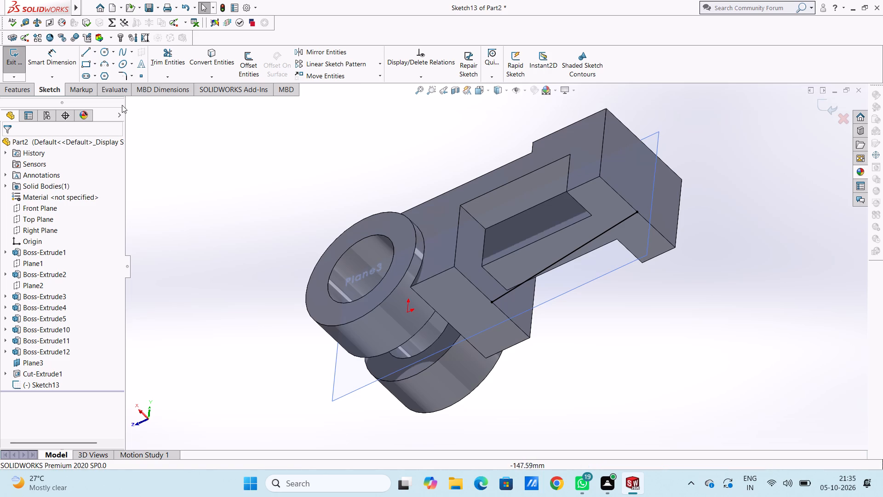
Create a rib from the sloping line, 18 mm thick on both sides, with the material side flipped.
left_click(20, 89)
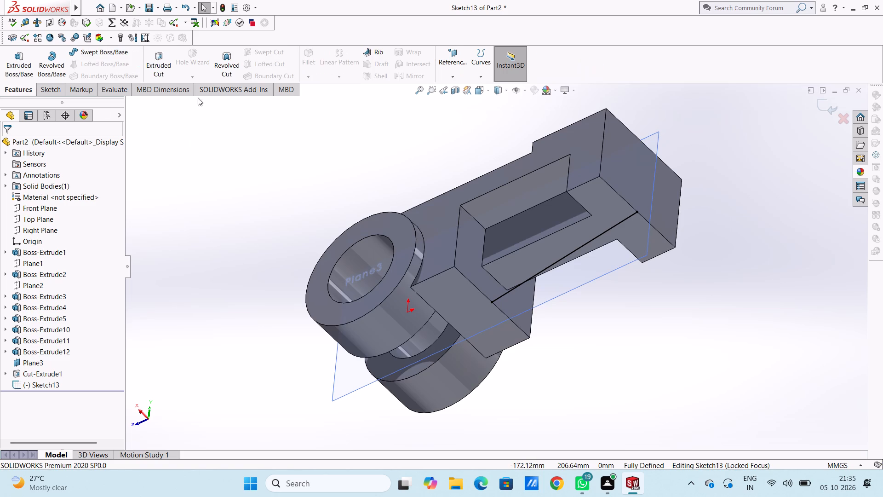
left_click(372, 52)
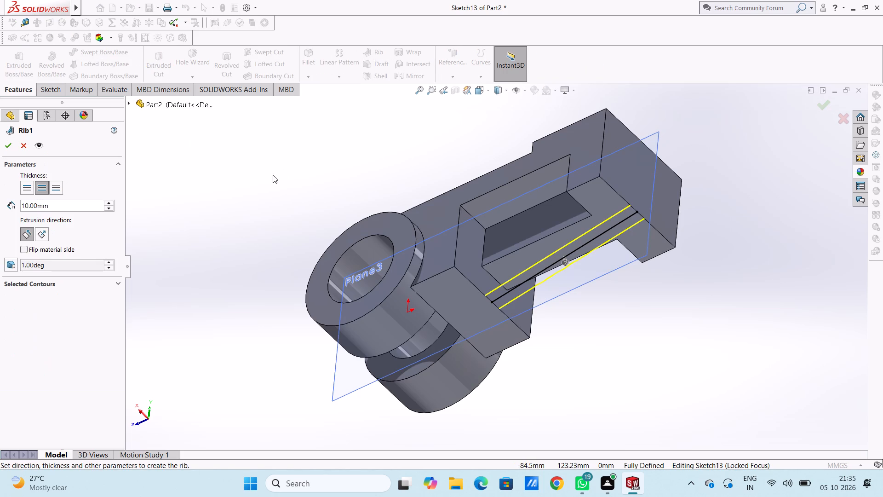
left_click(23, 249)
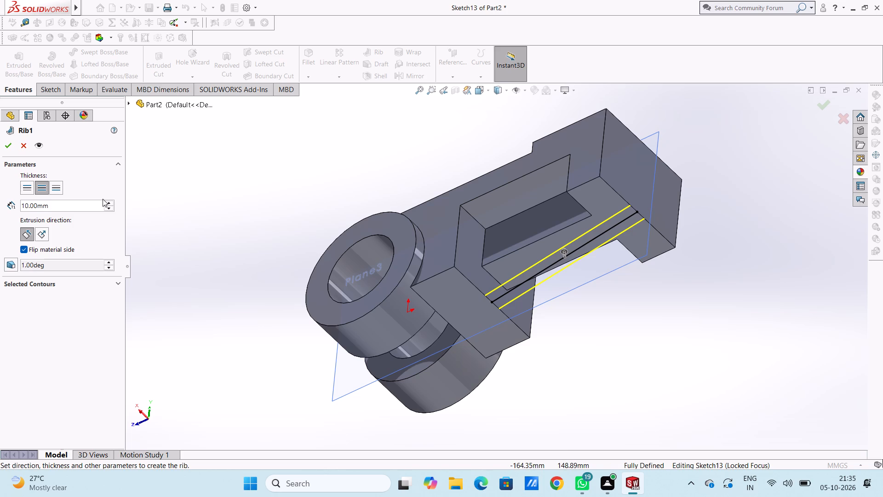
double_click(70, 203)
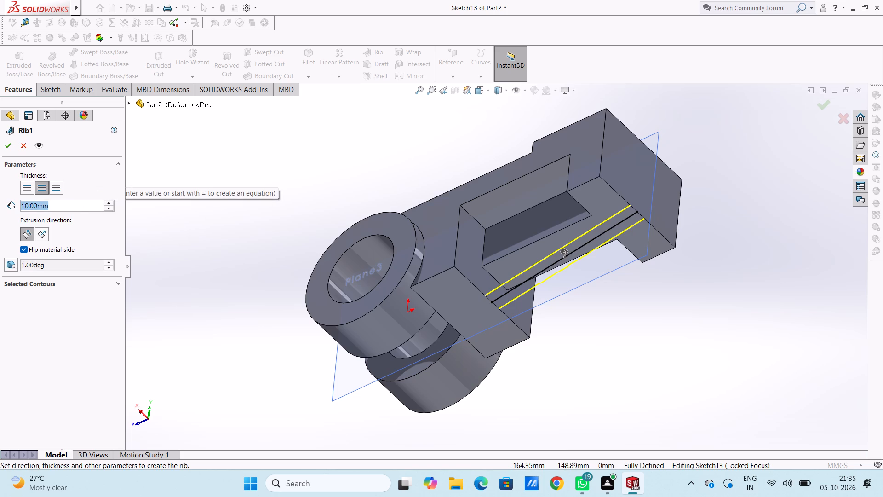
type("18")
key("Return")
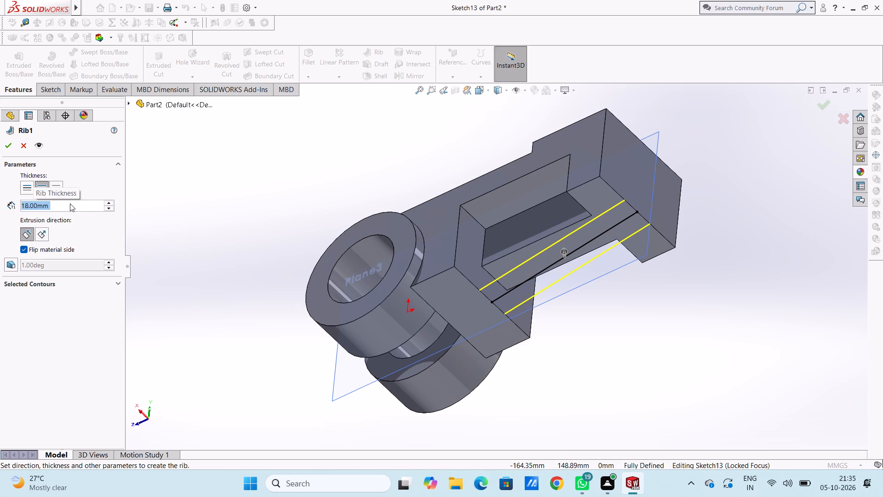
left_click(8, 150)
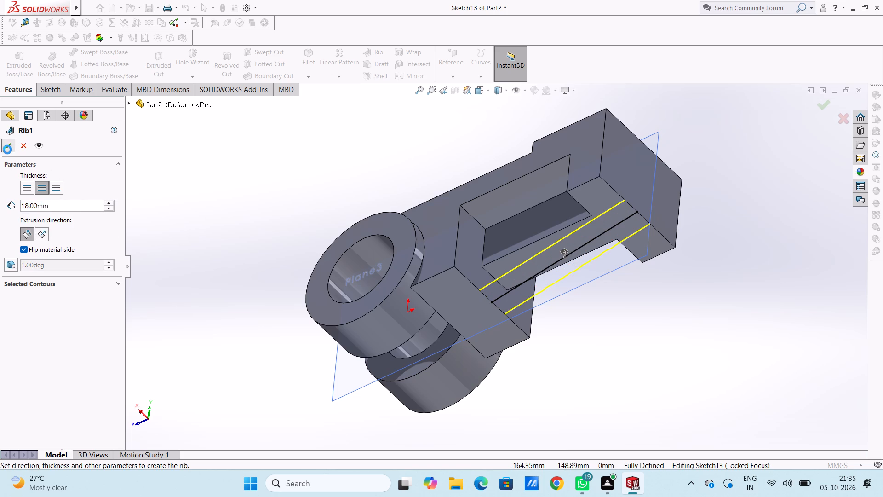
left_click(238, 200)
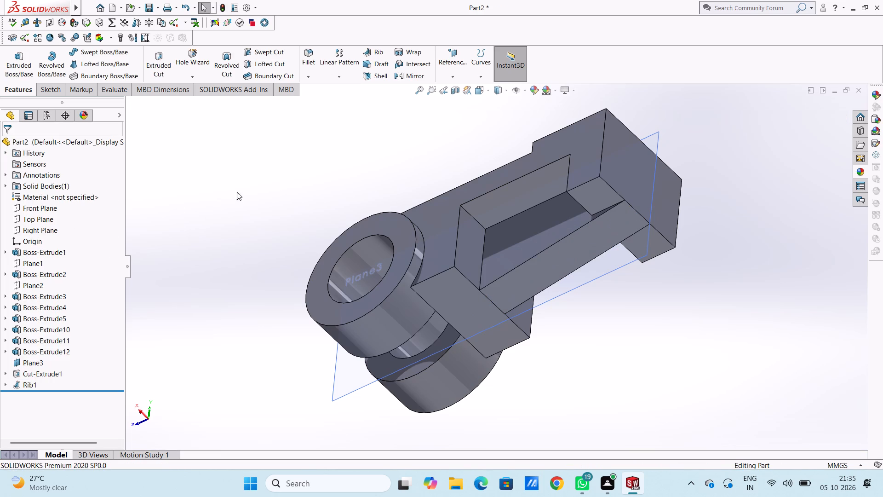
Examine how the rib meets the lower block and the end plate from several angles.
middle_click_drag(238, 189, 295, 215)
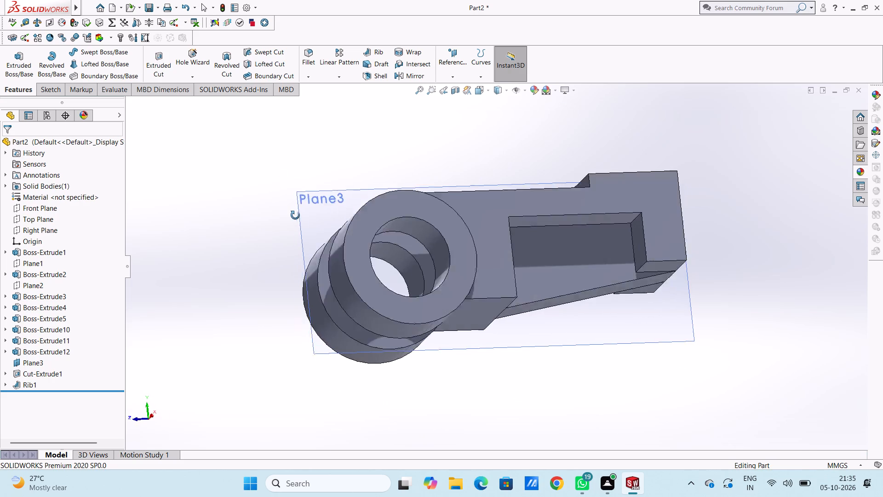
middle_click_drag(295, 215, 304, 232)
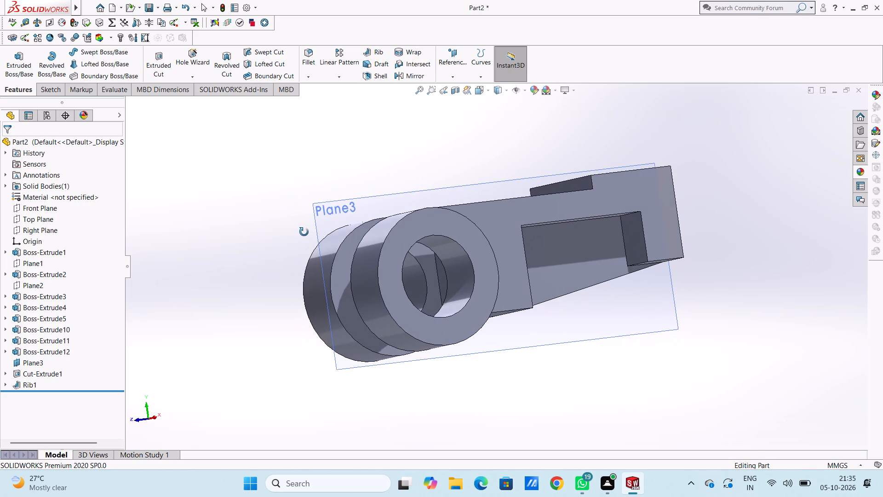
middle_click_drag(304, 232, 283, 217)
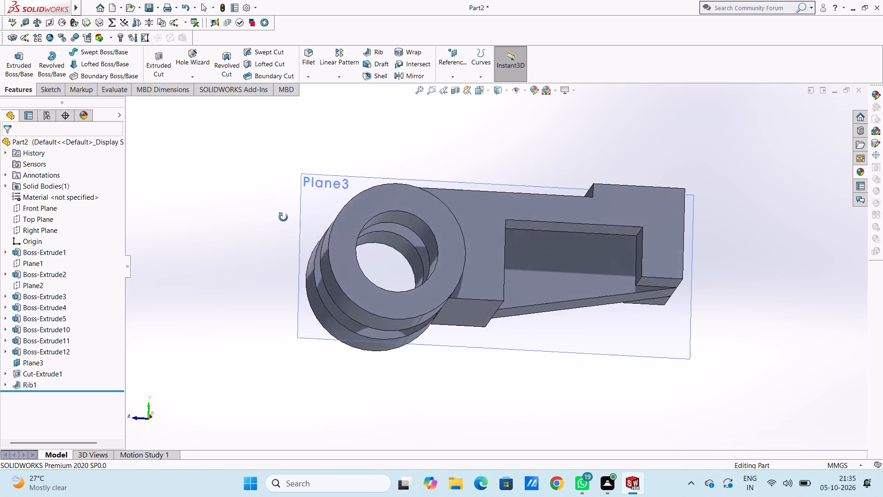
middle_click_drag(283, 217, 319, 290)
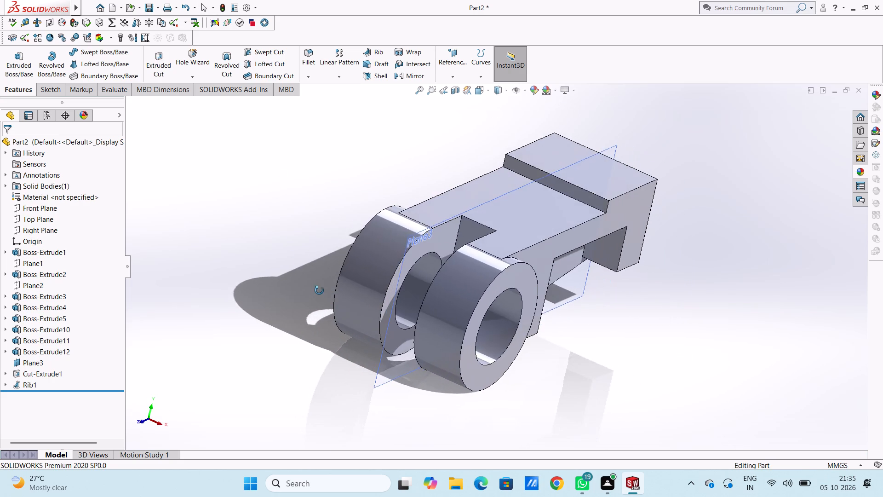
middle_click_drag(319, 290, 281, 269)
middle_click_drag(277, 266, 272, 257)
middle_click_drag(269, 239, 268, 233)
middle_click(267, 224)
middle_click(255, 205)
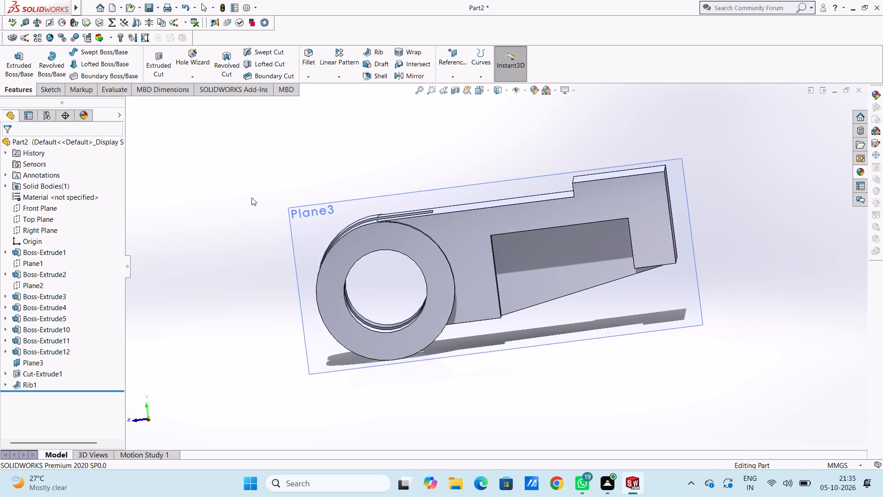
middle_click(252, 197)
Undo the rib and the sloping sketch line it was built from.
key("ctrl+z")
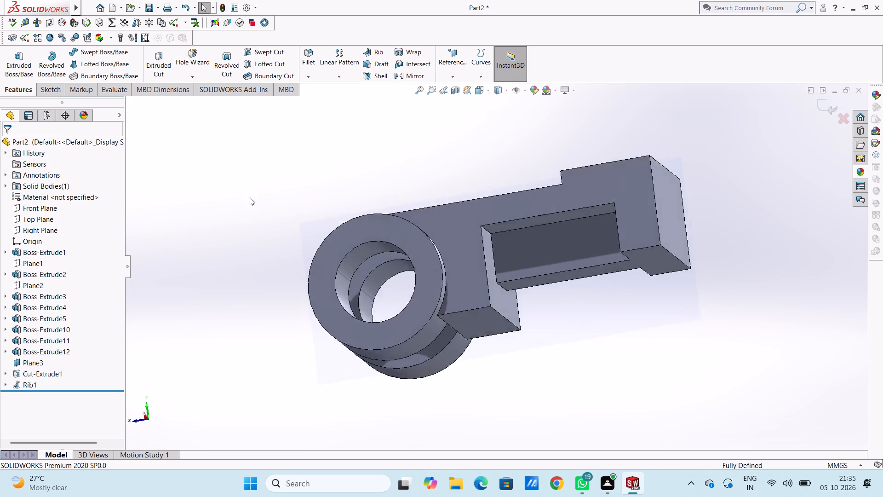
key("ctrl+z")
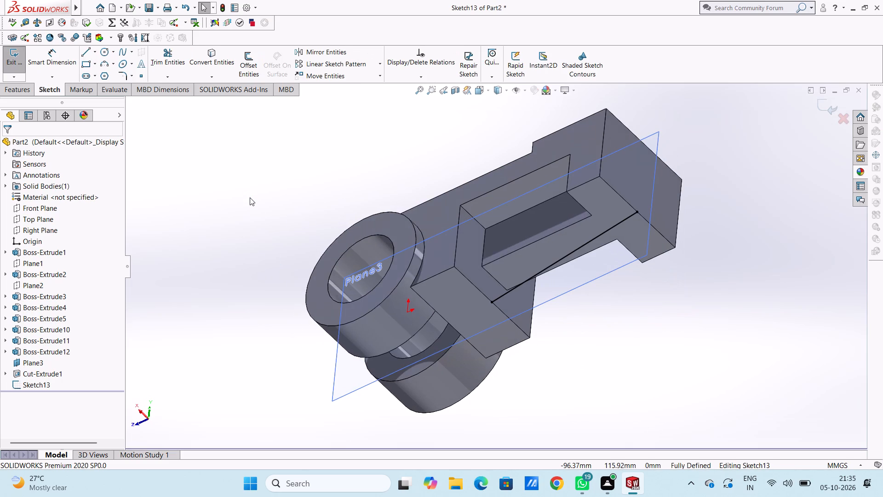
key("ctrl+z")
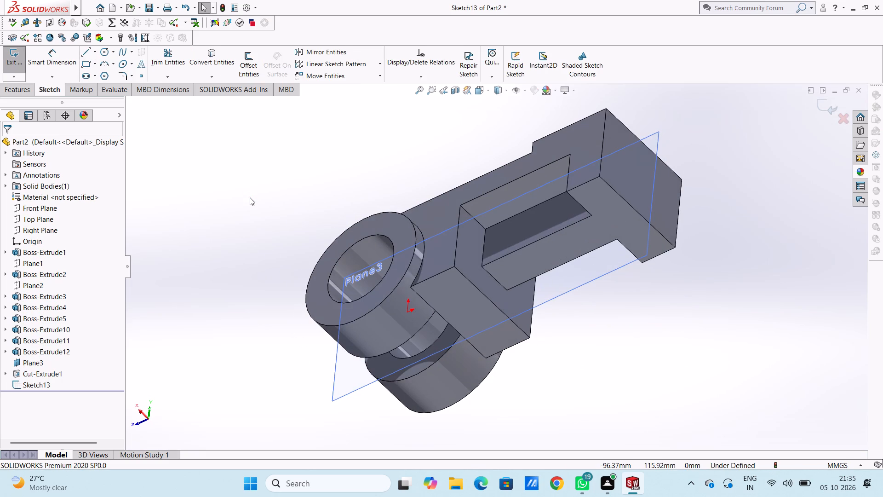
Sketch a line about 62 mm long from the lower block's bottom corner to the end plate's inner bottom corner.
key("ctrl+4")
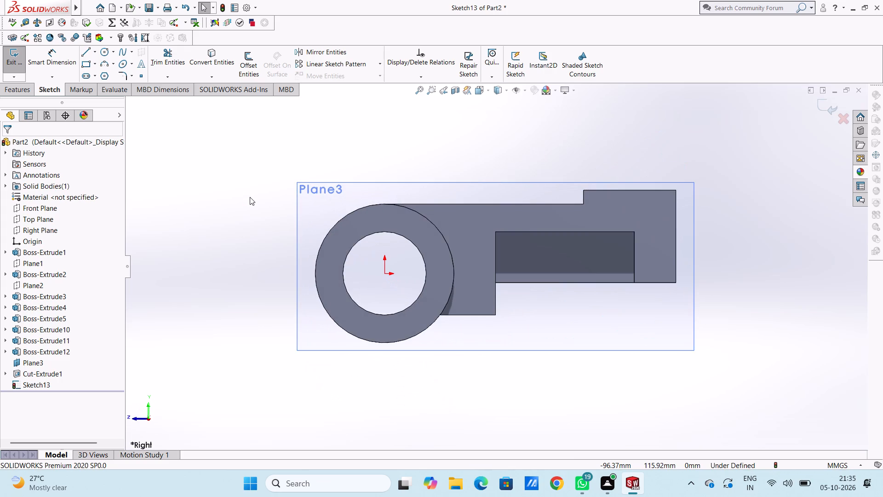
left_click(88, 51)
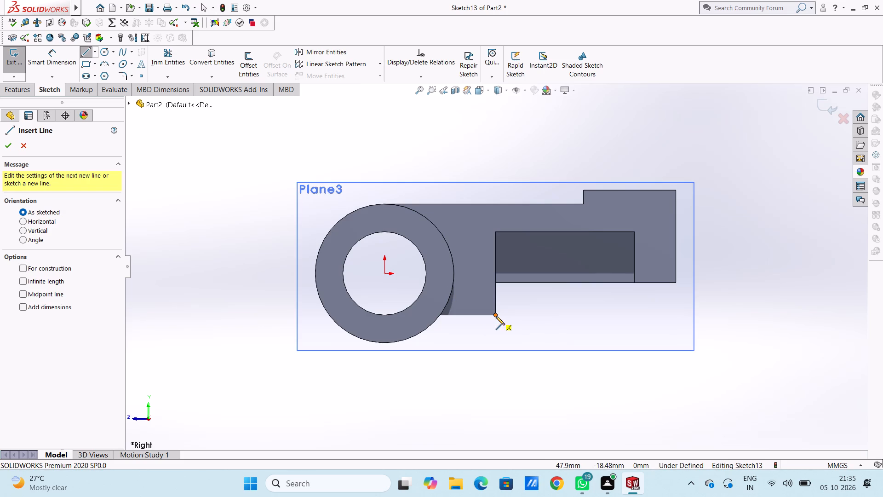
left_click(495, 315)
left_click(634, 283)
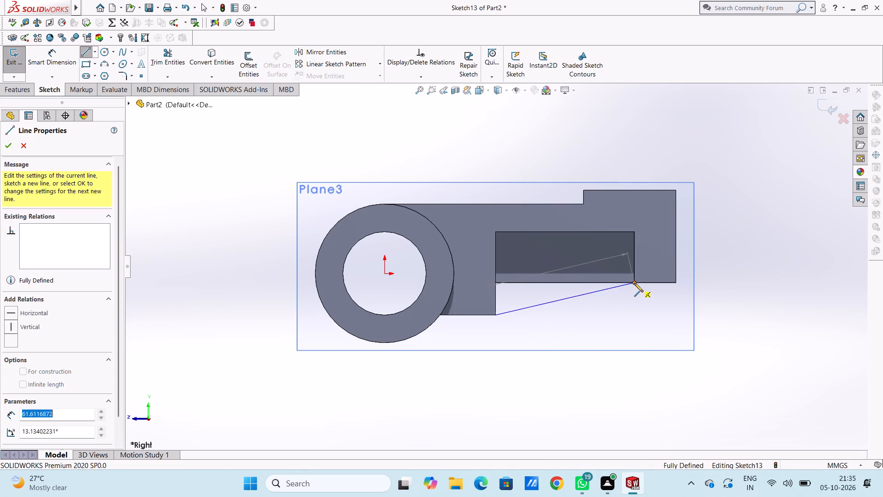
key("Escape")
key("Escape")
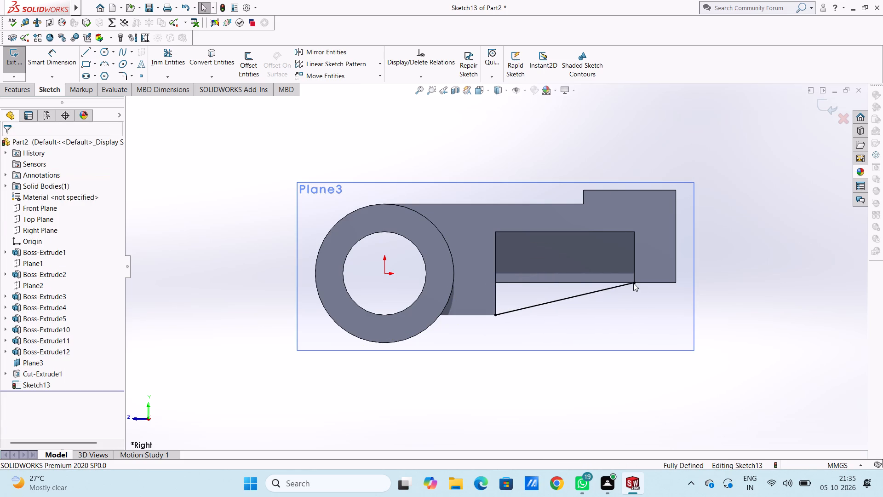
Create a rib from the new sloping line, 18 mm thick on both sides, with the material side flipped.
left_click(26, 86)
left_click(373, 52)
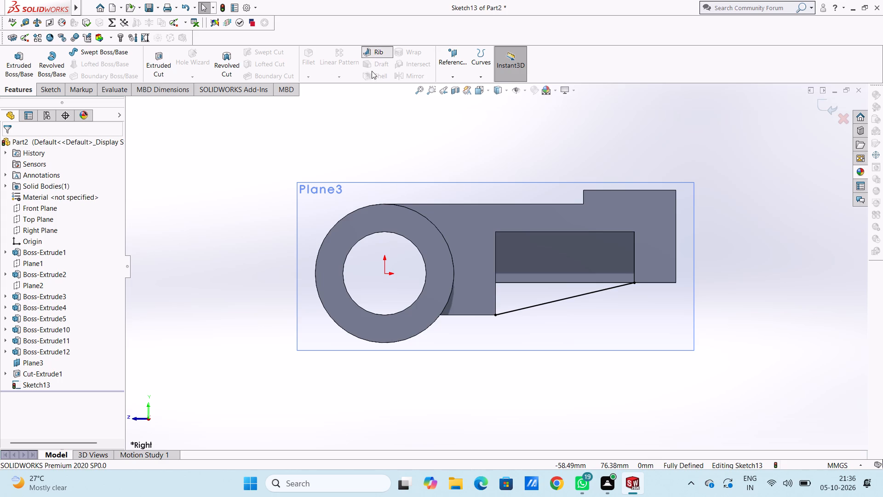
middle_click_drag(263, 289, 247, 177)
left_click(23, 248)
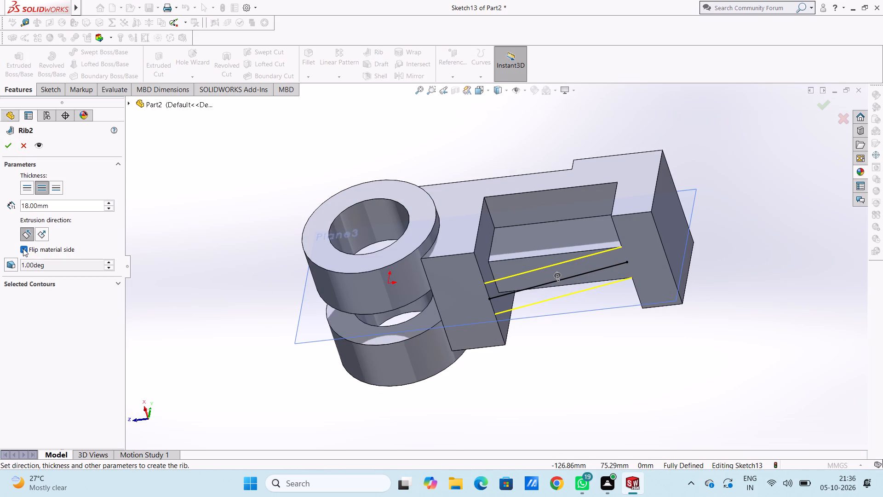
left_click(8, 146)
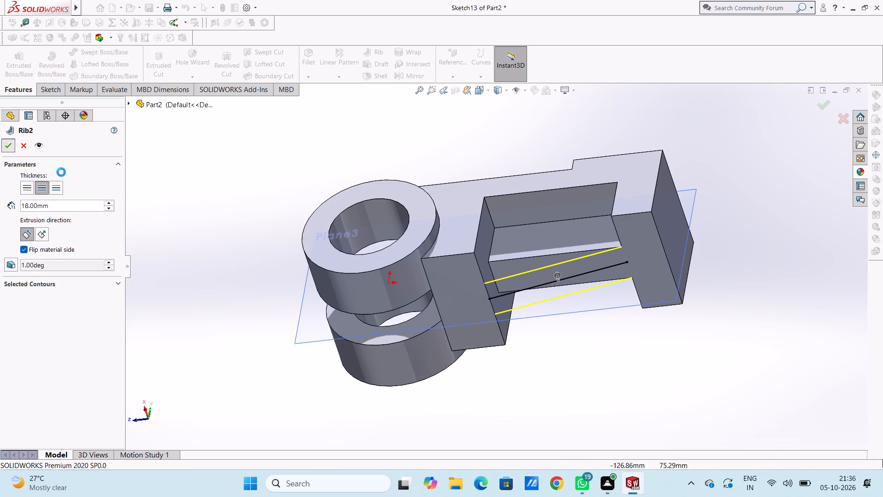
left_click(181, 192)
Hide the reference plane midway between the two rings.
middle_click_drag(200, 174, 229, 279)
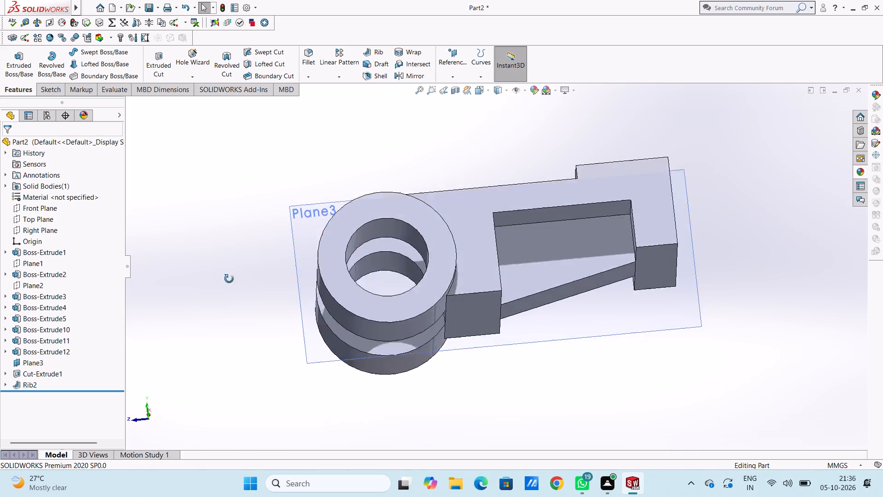
middle_click_drag(229, 279, 207, 227)
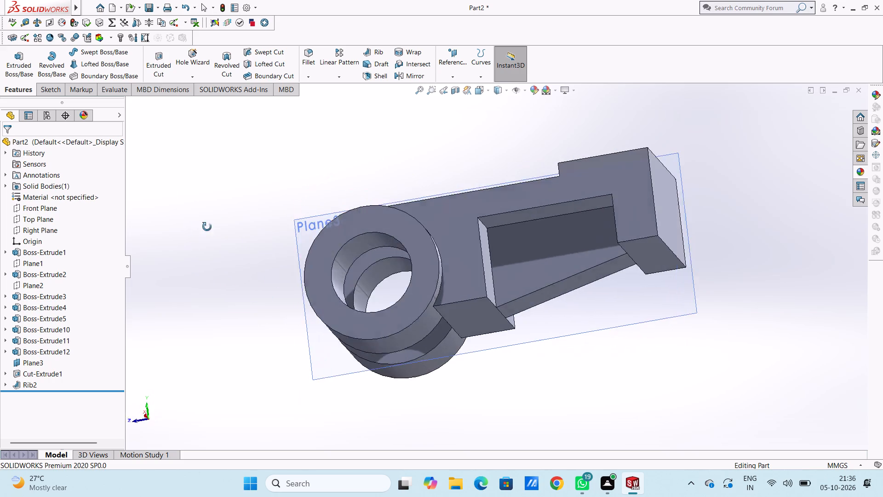
middle_click_drag(207, 227, 232, 245)
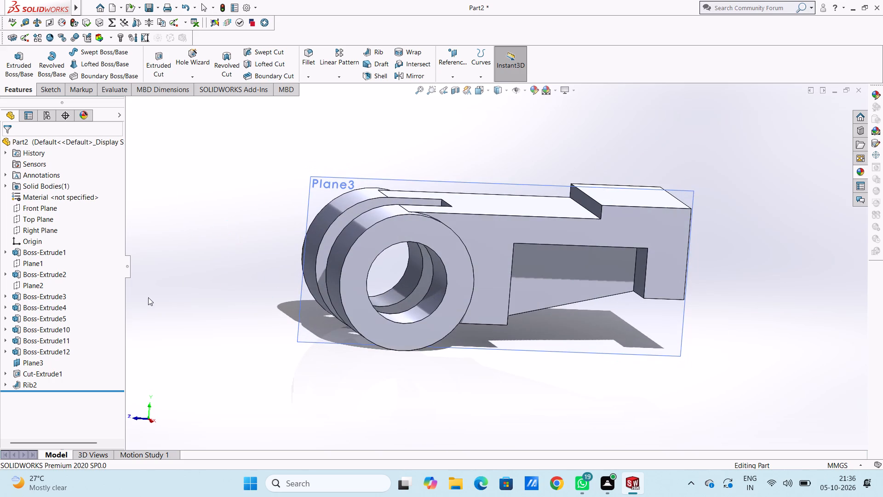
left_click(39, 362)
left_click(61, 352)
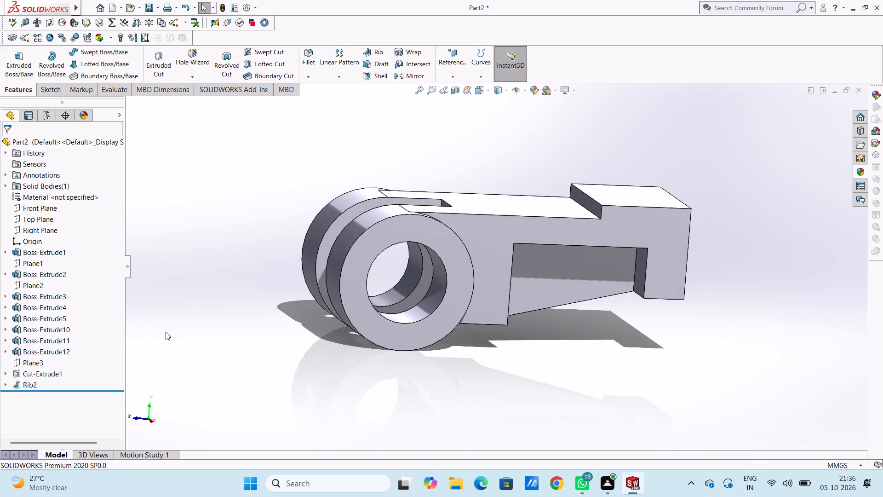
Examine the whole part from all around, including the rib, the rings and the end plate.
key("ctrl+7")
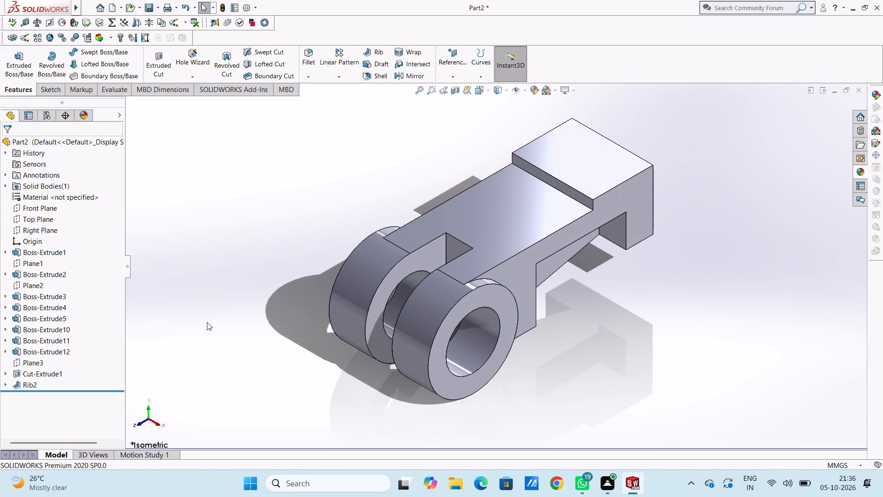
middle_click_drag(232, 338, 365, 262)
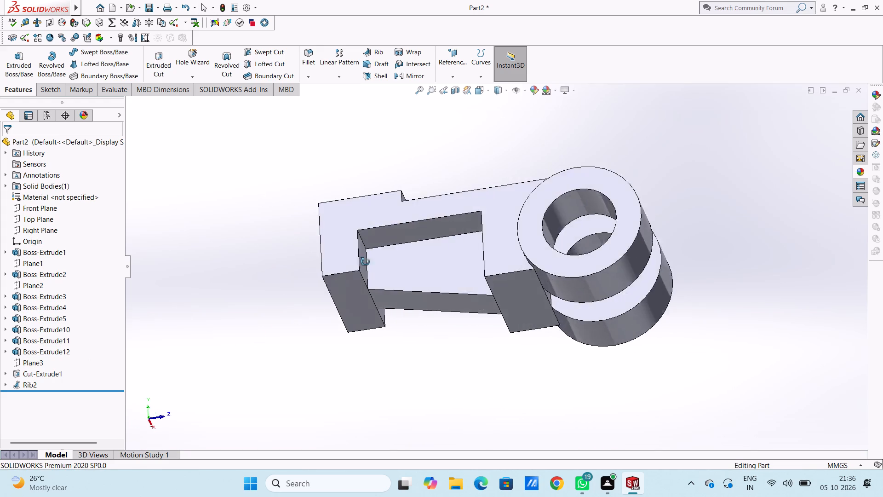
middle_click_drag(365, 262, 331, 238)
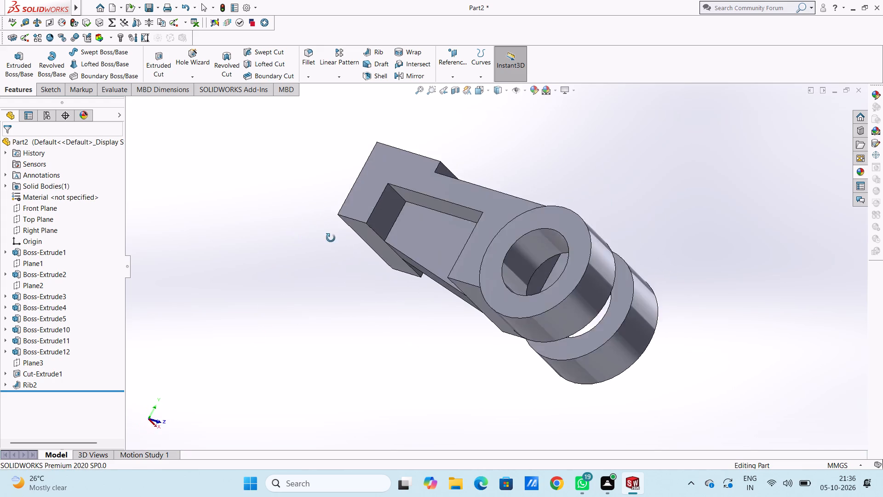
middle_click_drag(331, 238, 268, 214)
scroll(267, 213, "down", 1)
middle_click_drag(333, 291, 327, 284)
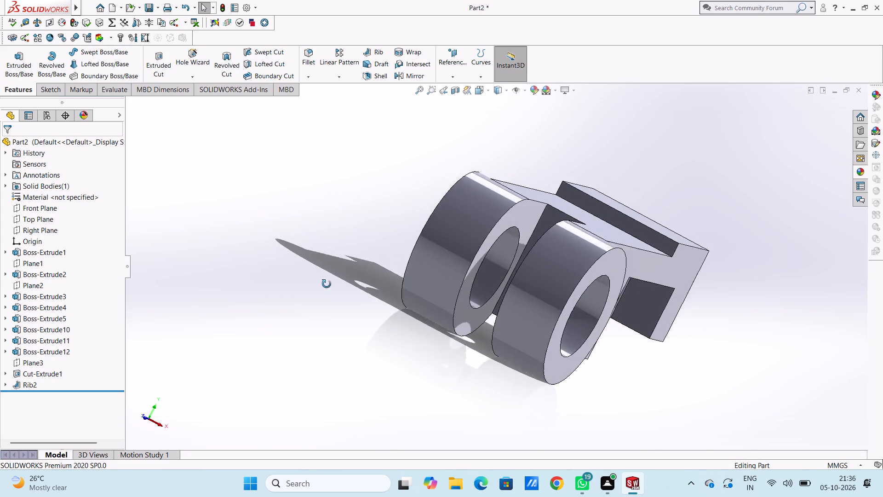
middle_click_drag(327, 284, 290, 245)
scroll(290, 246, "up", 3)
middle_click_drag(344, 295, 428, 335)
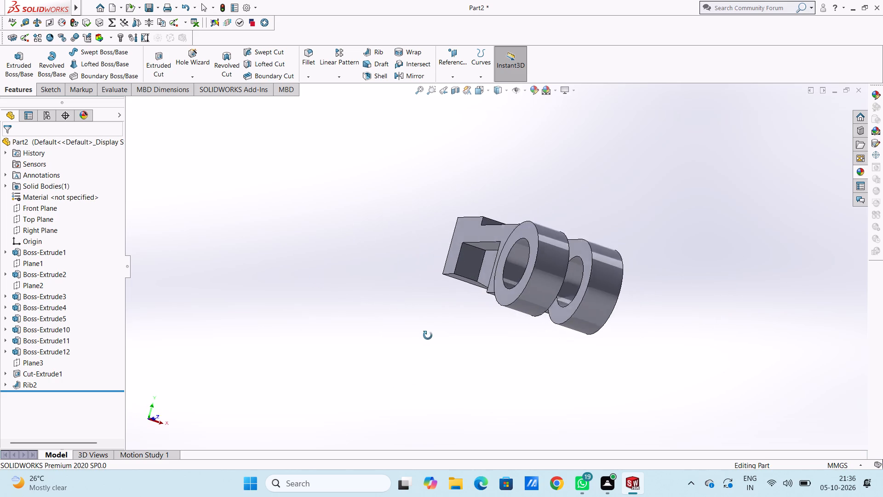
middle_click_drag(428, 335, 317, 309)
middle_click(308, 306)
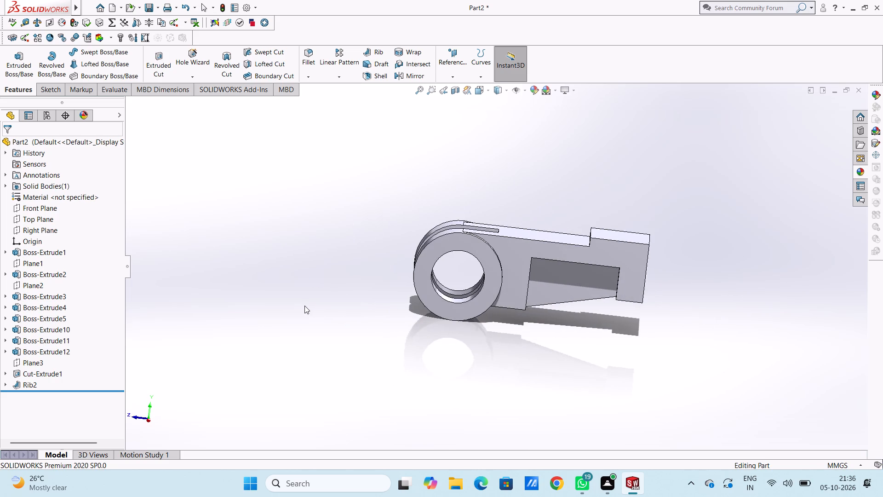
Open a new sketch on the end plate's outer face, viewed from the back.
key("ctrl+2")
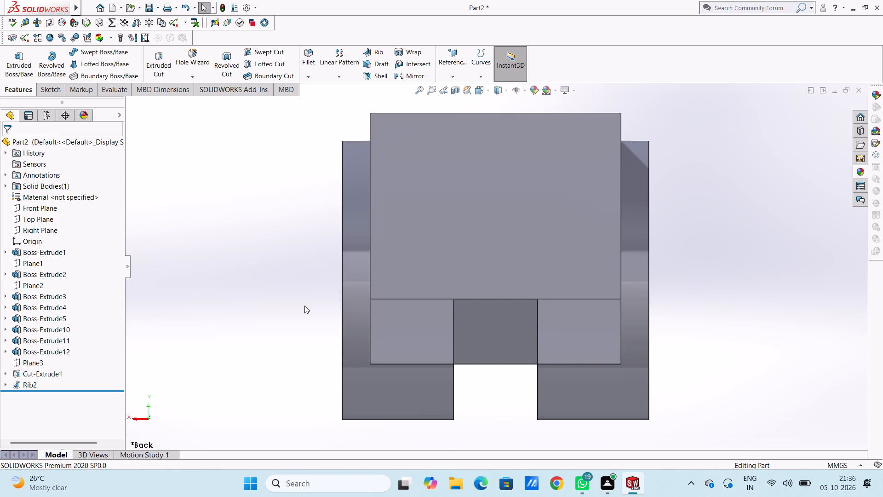
scroll(304, 306, "up", 4)
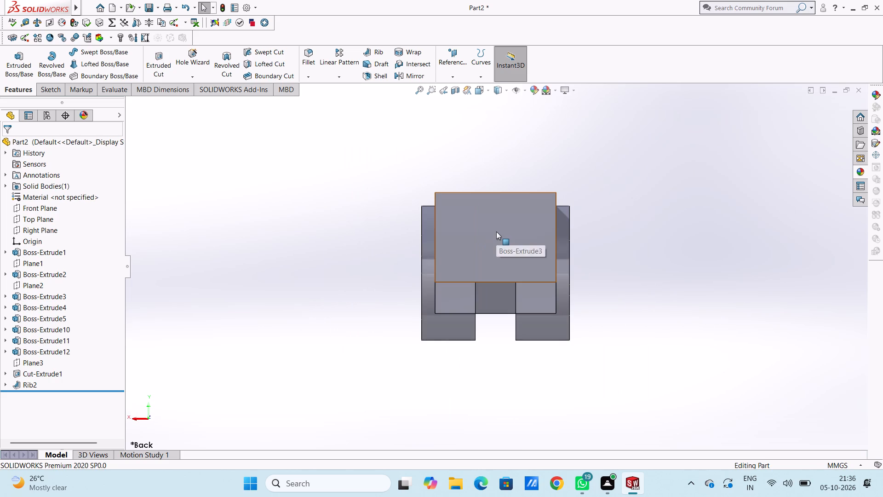
middle_click_drag(660, 264, 699, 286)
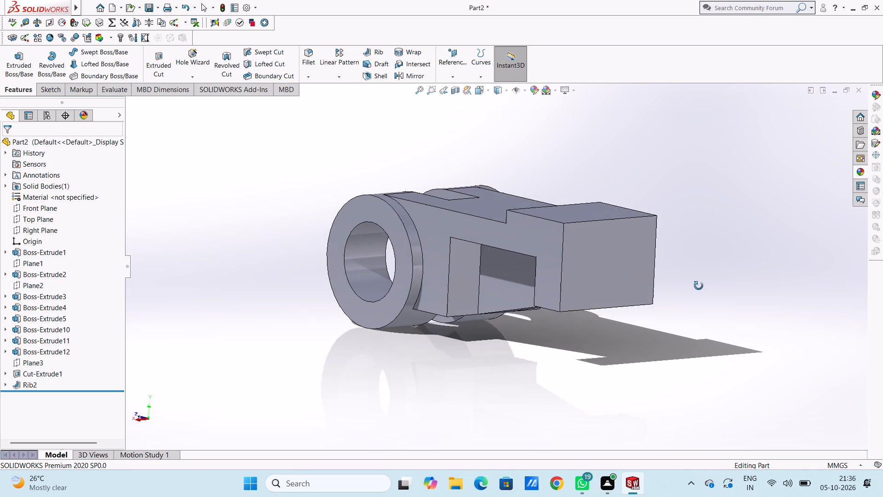
middle_click_drag(699, 286, 661, 274)
scroll(661, 274, "up", 1)
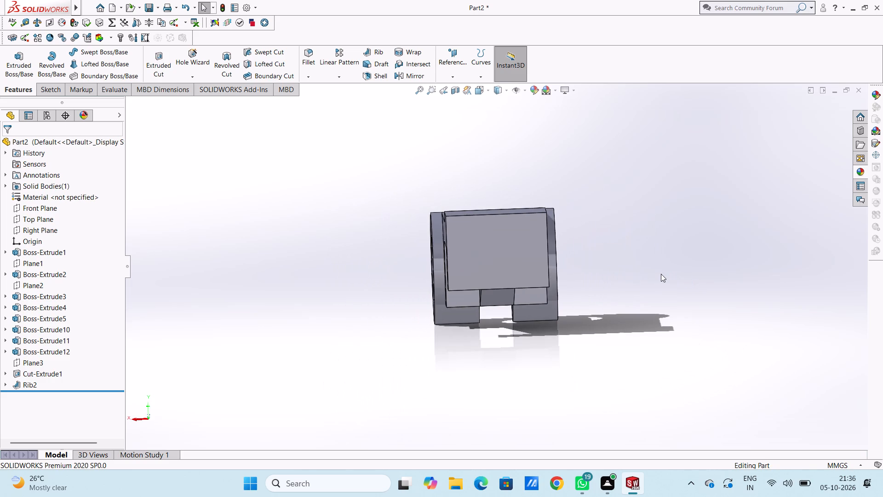
key("ctrl+2")
scroll(661, 274, "up", 3)
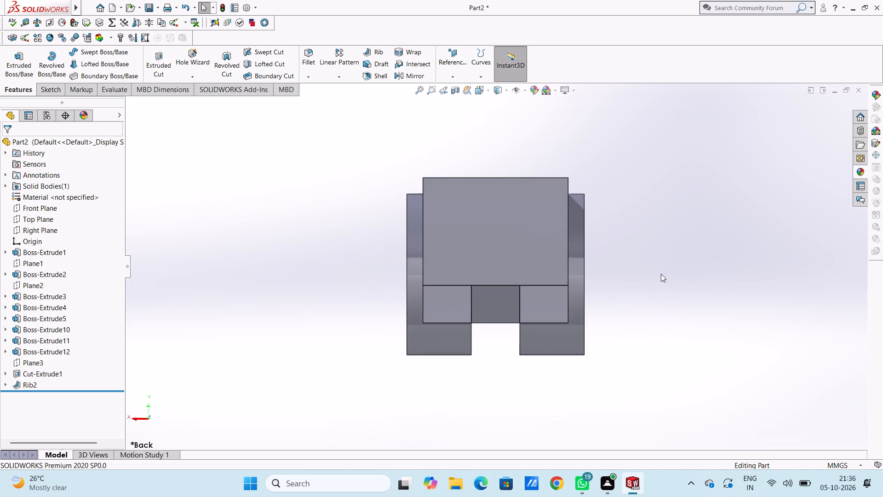
left_click(538, 249)
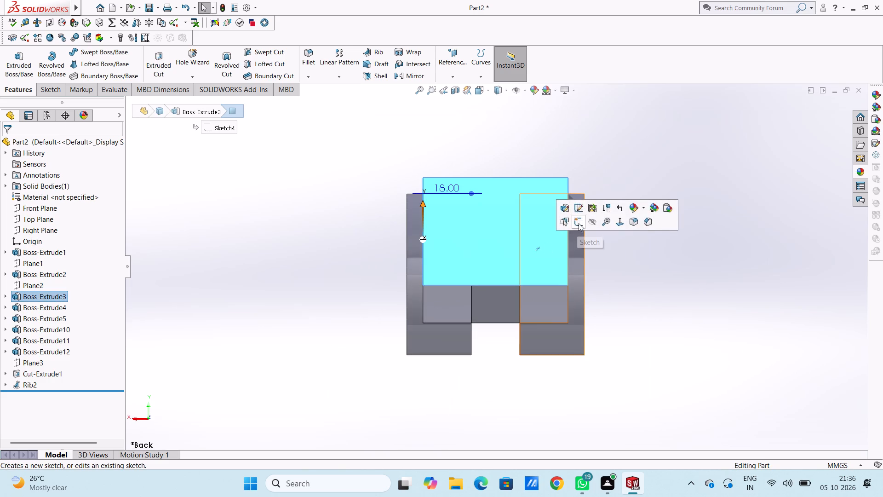
left_click(579, 223)
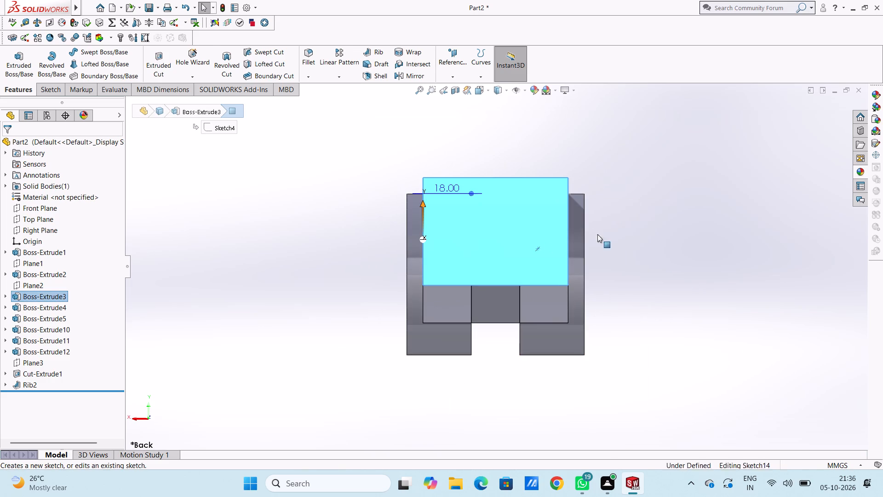
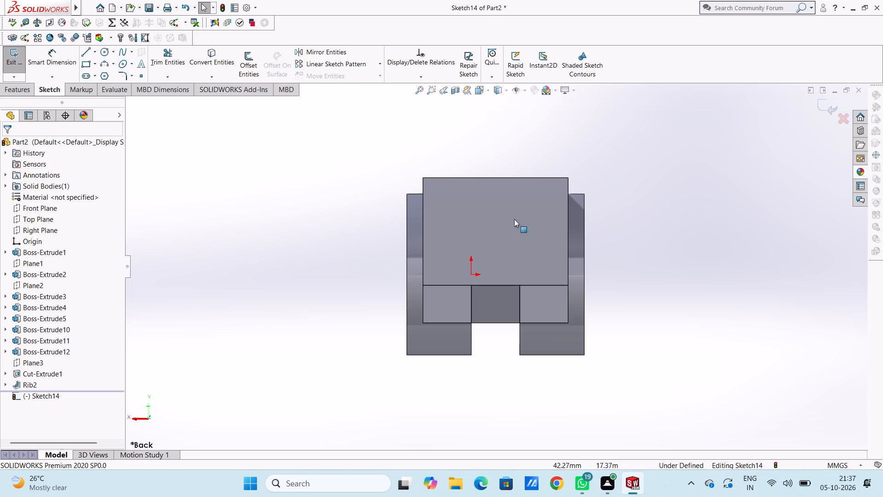
Sketch two level pairs of concentric circles beyond the plate's upper corners, about 26/13 mm diameter on the left and 31/13 mm on the right.
left_click(103, 53)
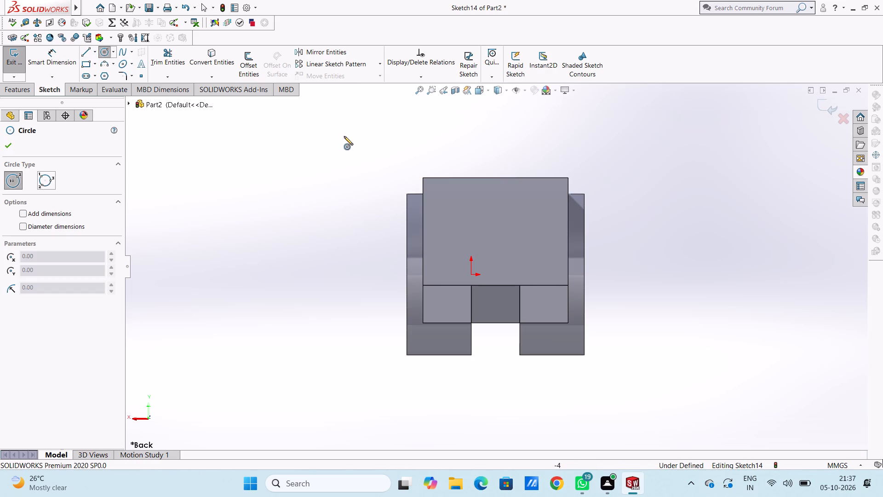
left_click(367, 150)
left_click(374, 184)
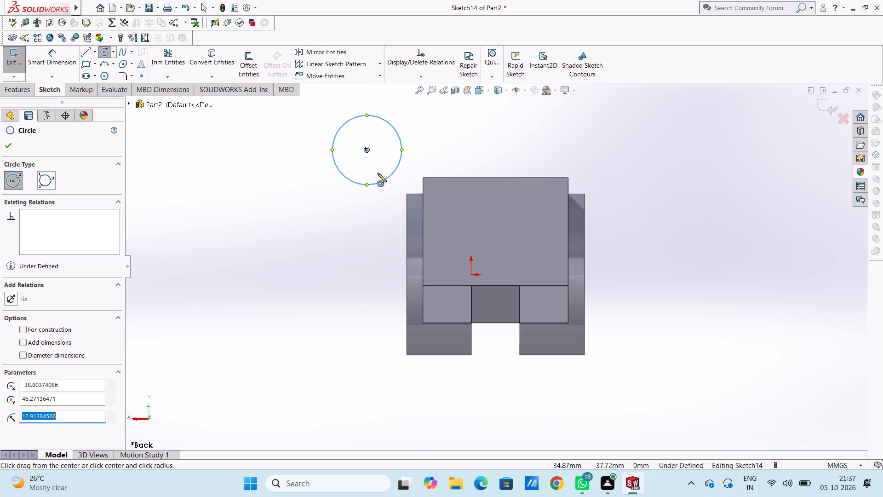
left_click(366, 150)
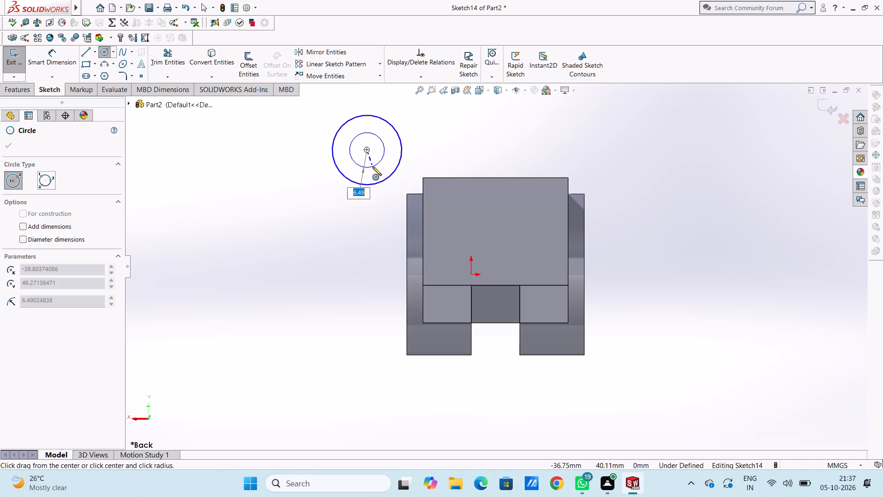
left_click(373, 167)
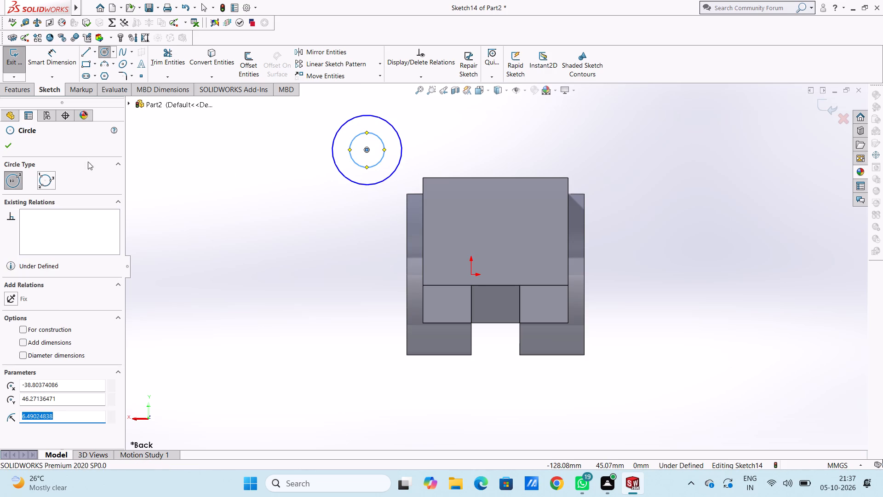
left_click(607, 149)
left_click(617, 165)
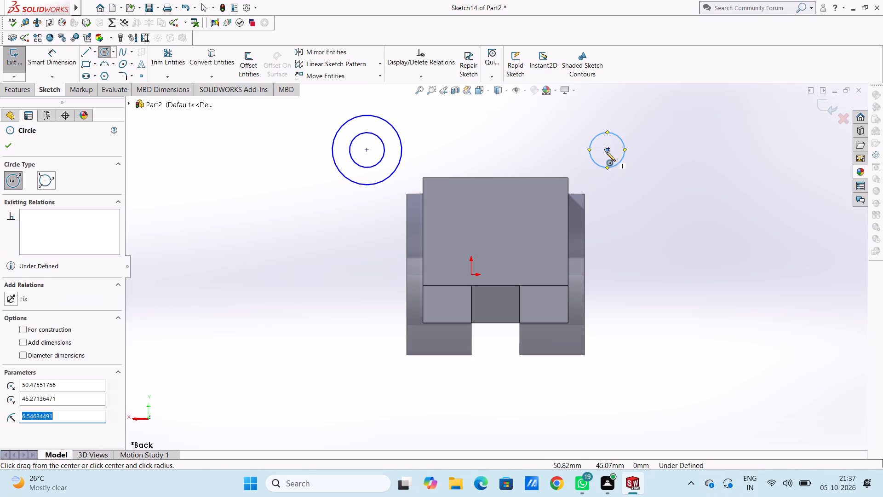
left_click(607, 150)
left_click(624, 188)
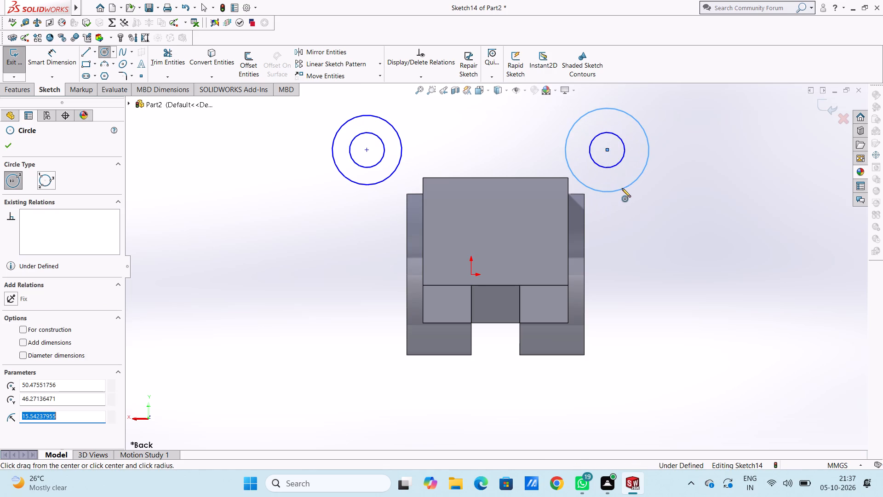
left_click(12, 145)
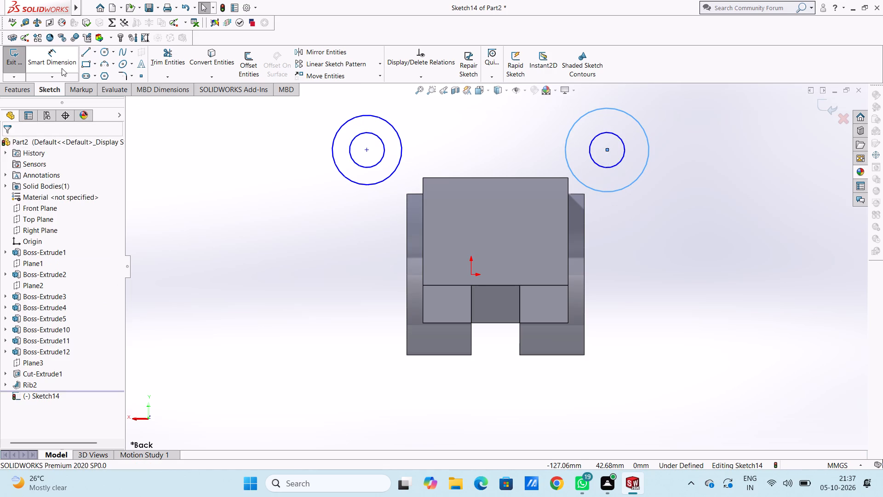
Dimension the left pair's circles with a 40 mm outer diameter and a 20 mm inner diameter.
left_click(63, 60)
left_click(342, 171)
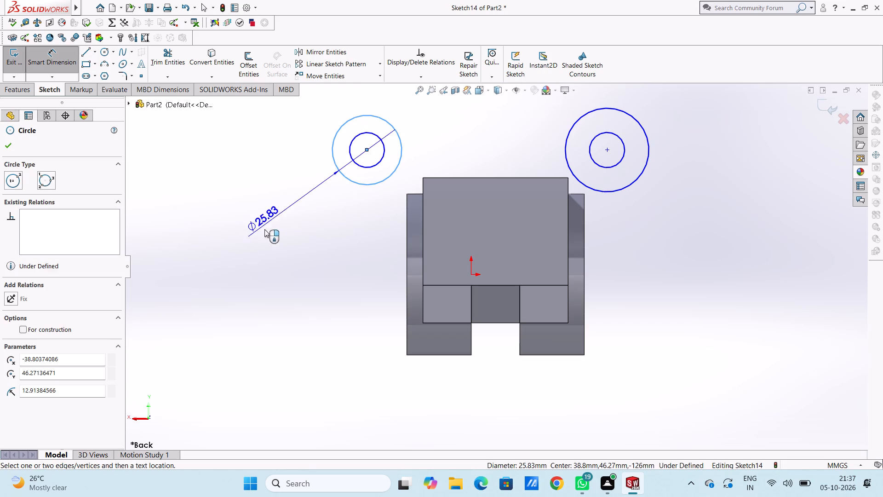
left_click(252, 241)
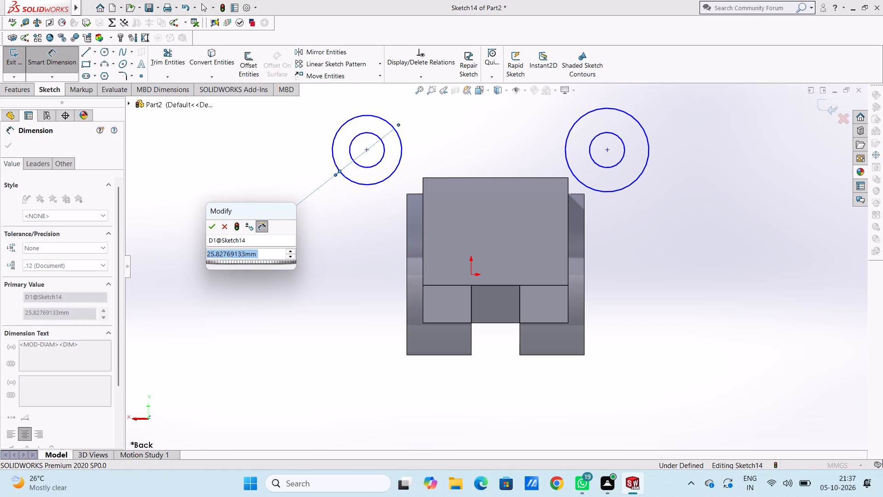
type("40")
key("Return")
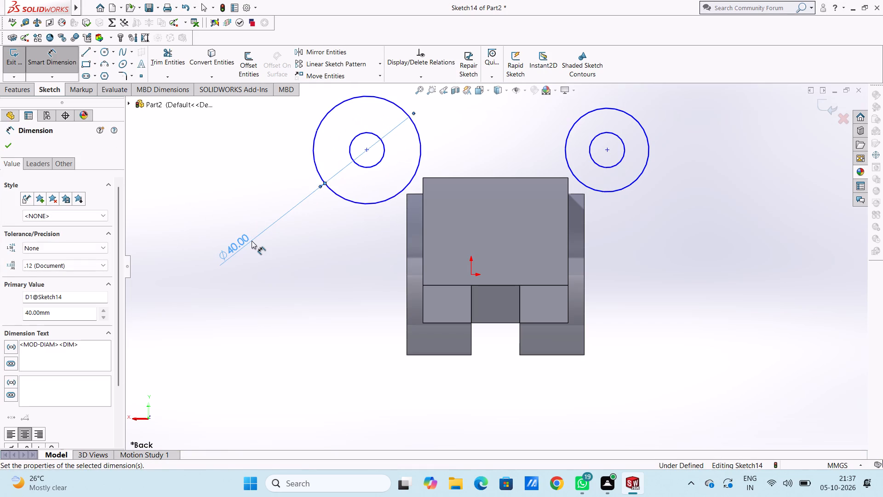
left_click(245, 198)
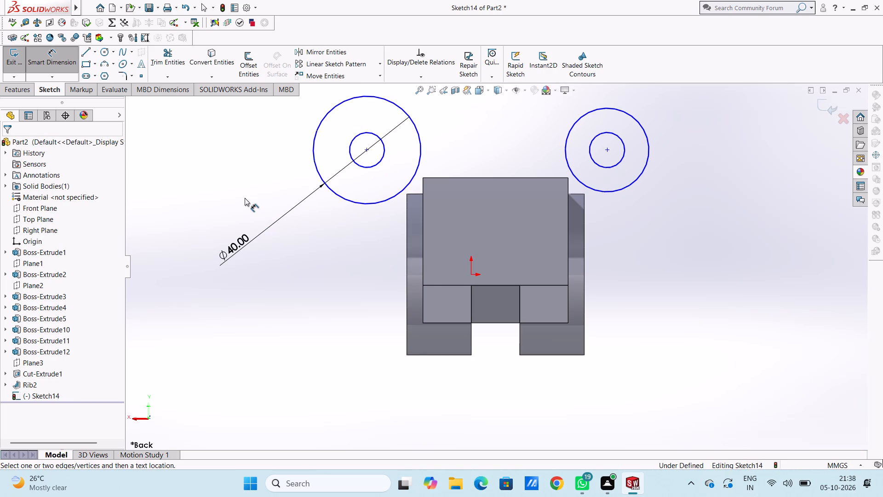
scroll(245, 198, "up", 2)
left_click(407, 198)
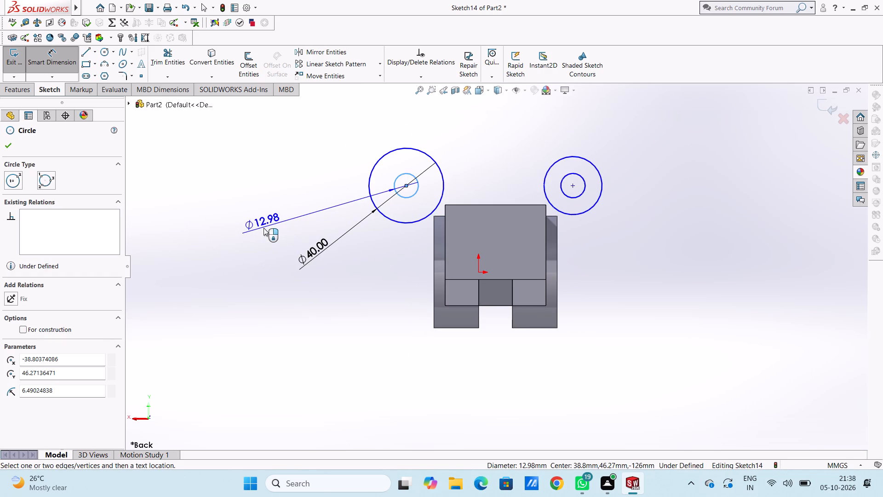
left_click(264, 229)
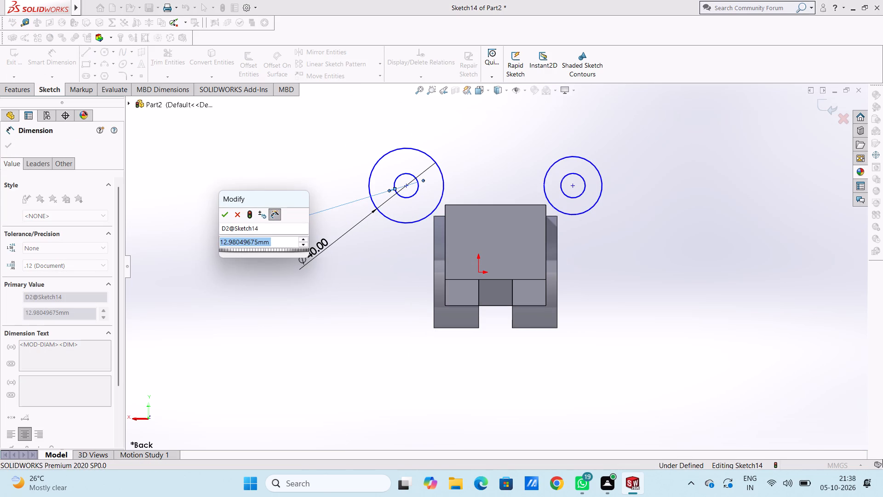
type("20")
key("Return")
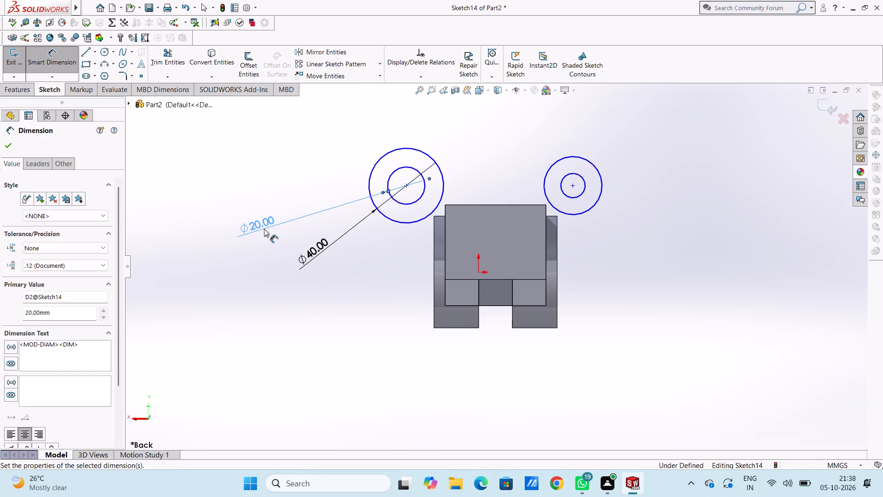
left_click(297, 173)
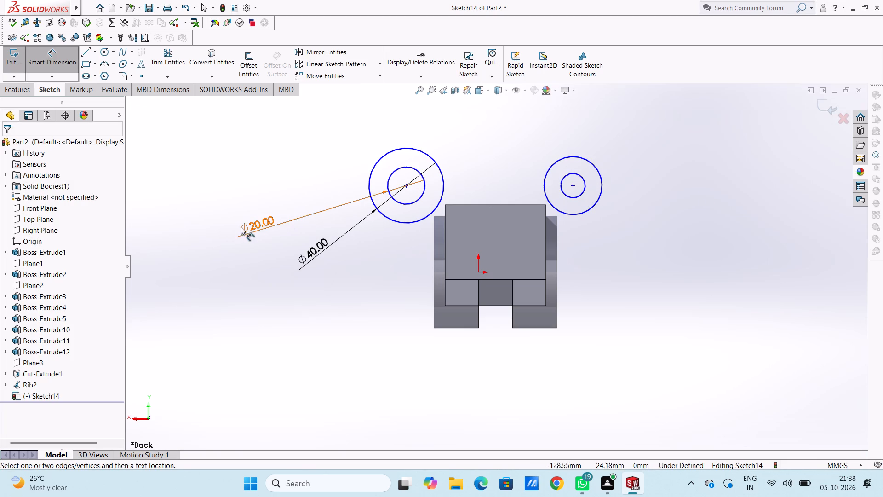
Set the left inner circle's diameter to 15 mm.
double_click(257, 225)
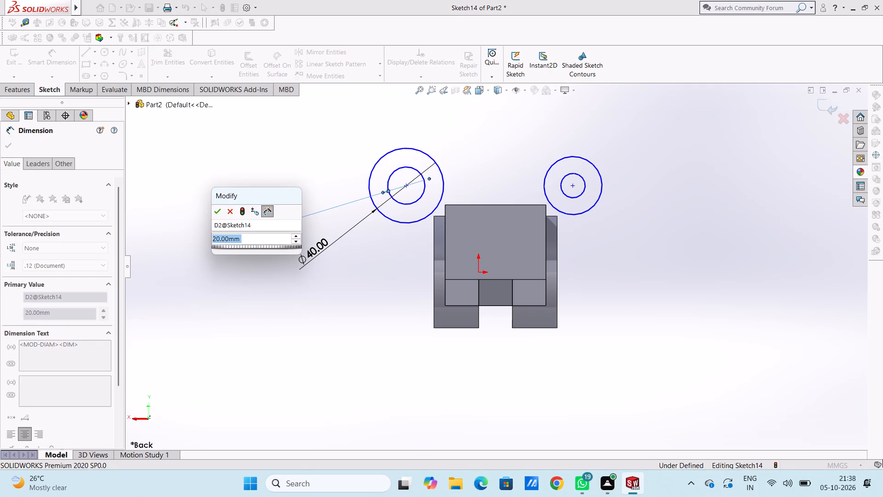
type("15")
key("Return")
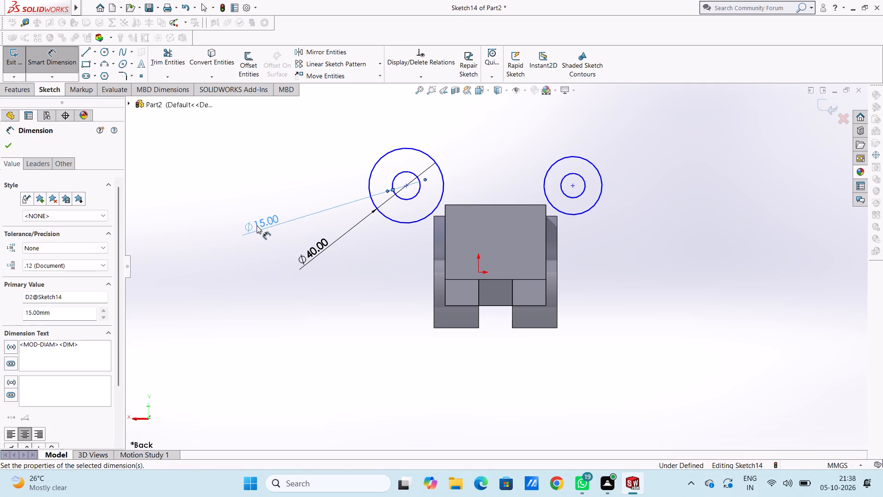
left_click(293, 147)
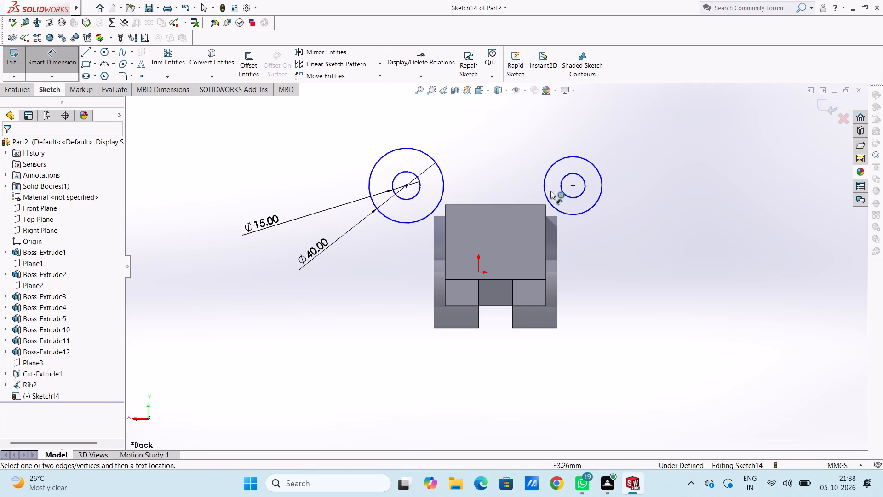
Dimension the right pair's circles with a 15 mm inner diameter and a 40 mm outer diameter.
left_click(571, 199)
left_click(706, 274)
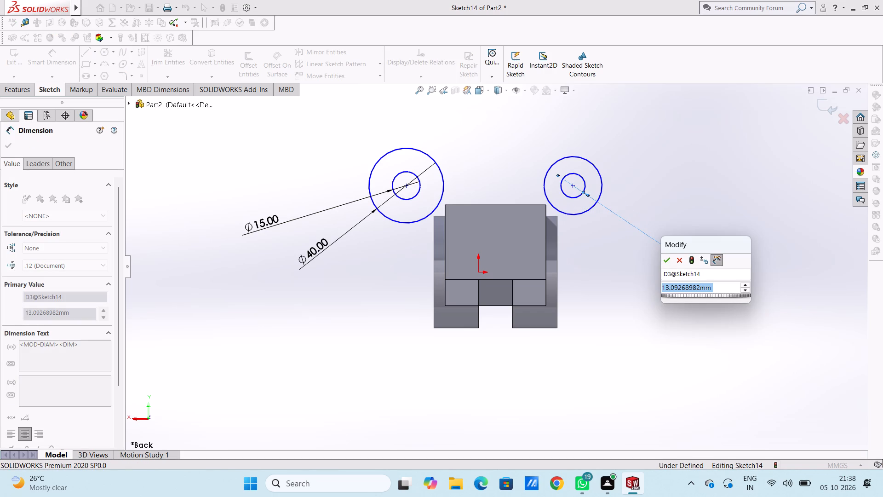
type("15")
key("Return")
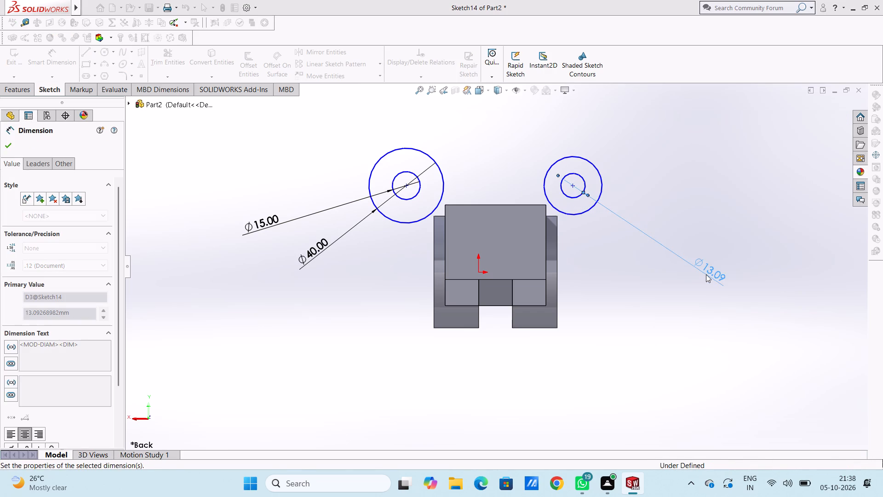
left_click(635, 290)
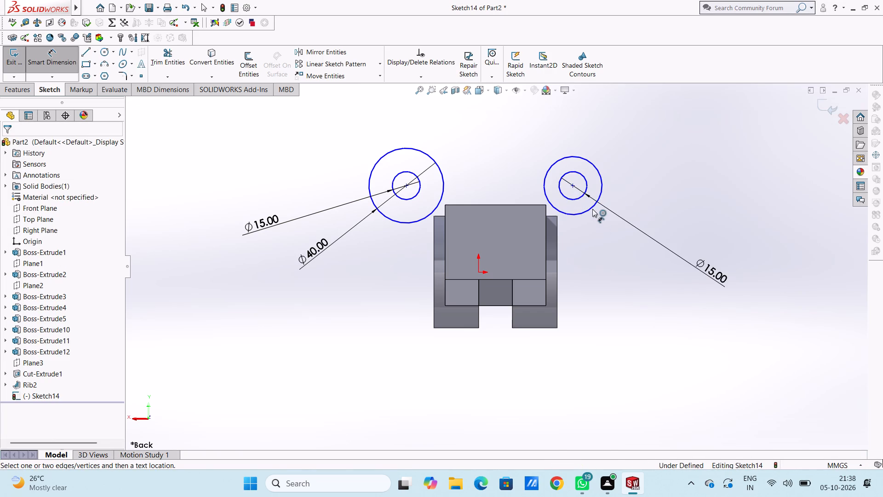
left_click(591, 208)
left_click(676, 288)
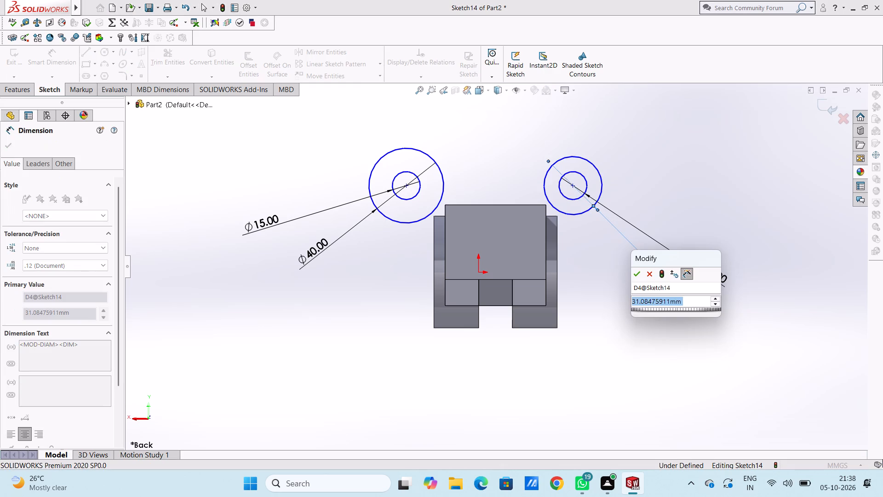
type("40")
key("Return")
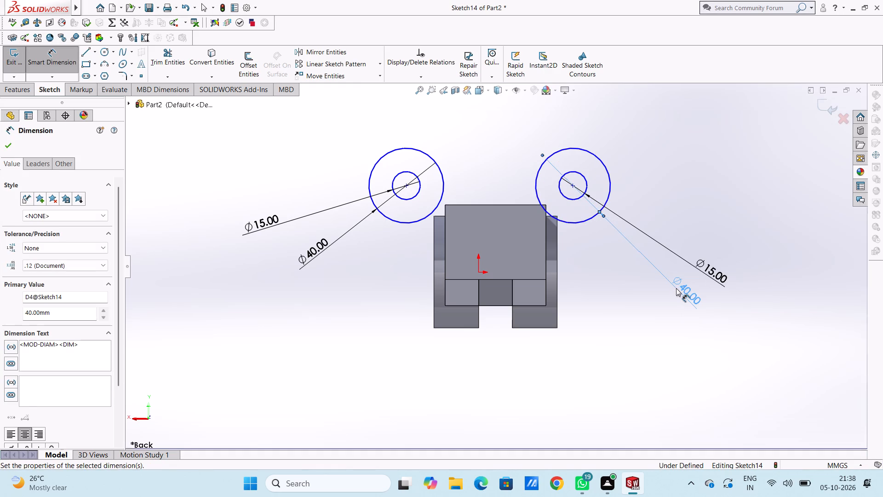
left_click(630, 285)
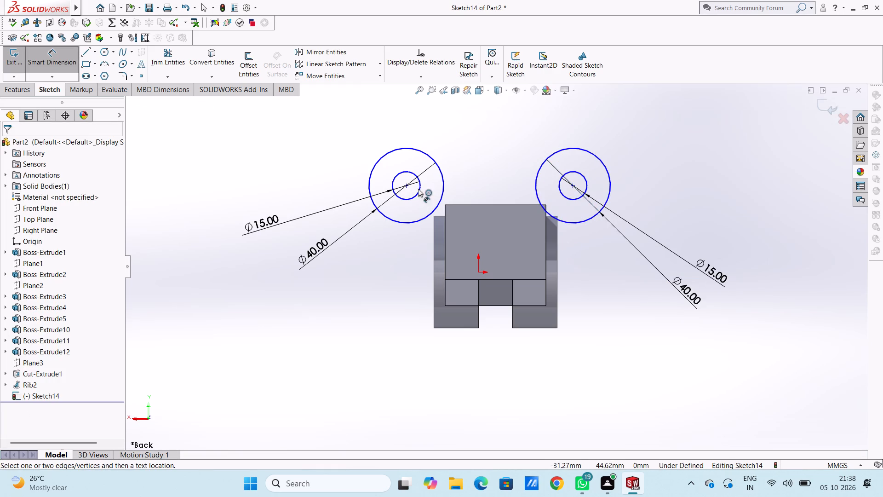
Dimension the horizontal distance from the left pair's centre to the midpoint of the plate's top edge as 40 mm.
left_click(406, 186)
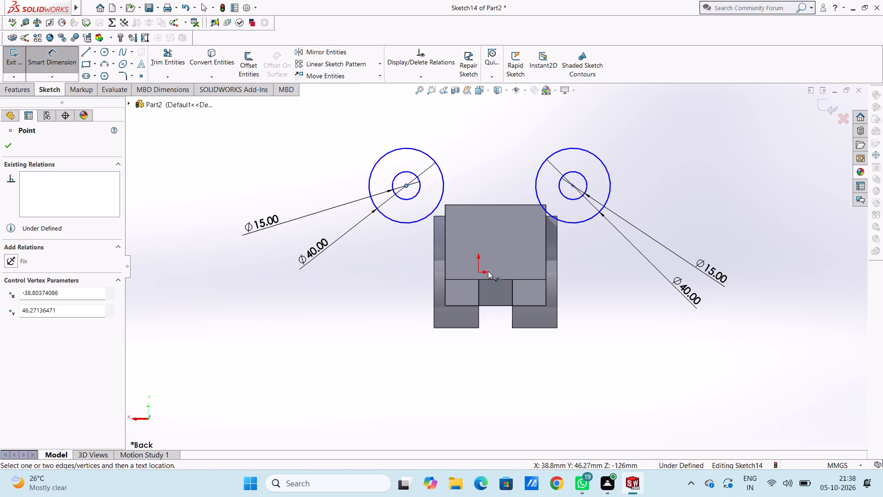
left_click(496, 204)
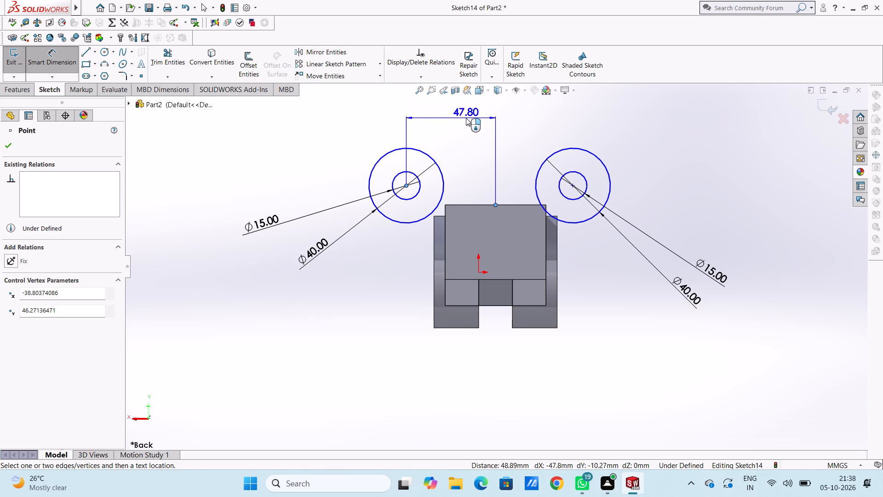
left_click(466, 118)
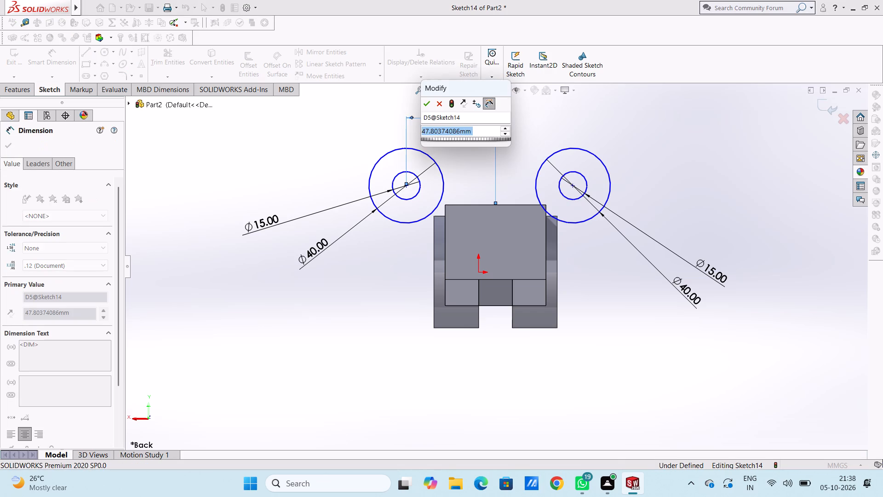
type("40")
key("Return")
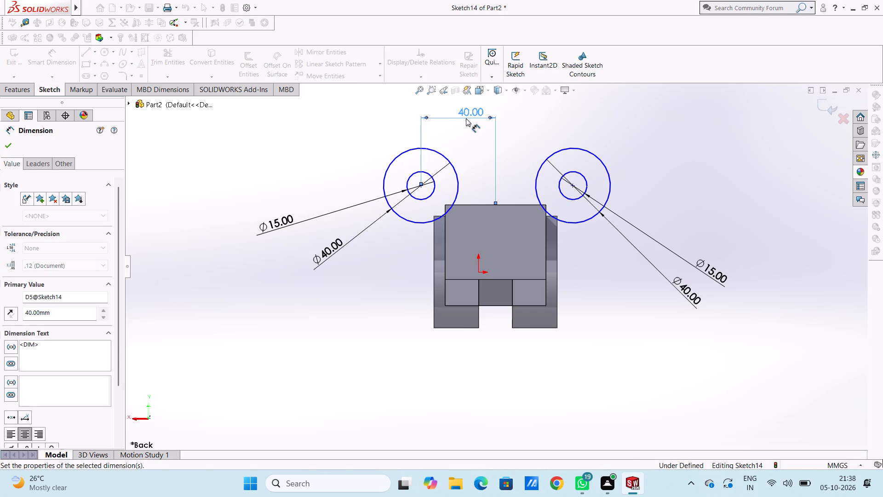
left_click(316, 160)
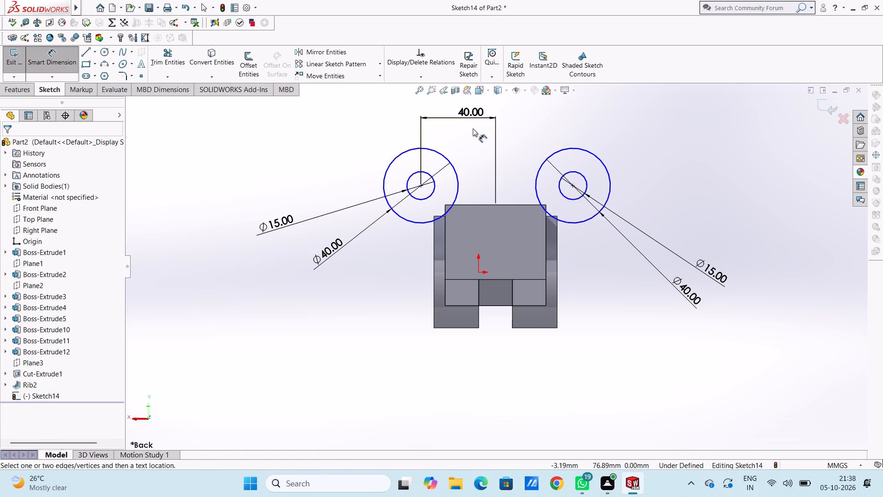
Set the horizontal distance between the left pair's centre and the top edge's midpoint to 20 mm.
scroll(473, 128, "up", 2)
double_click(477, 158)
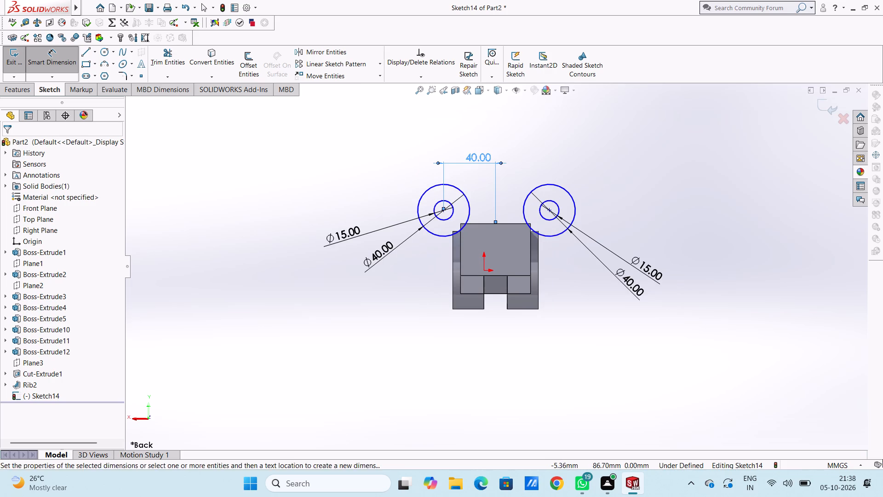
type("20")
key("Return")
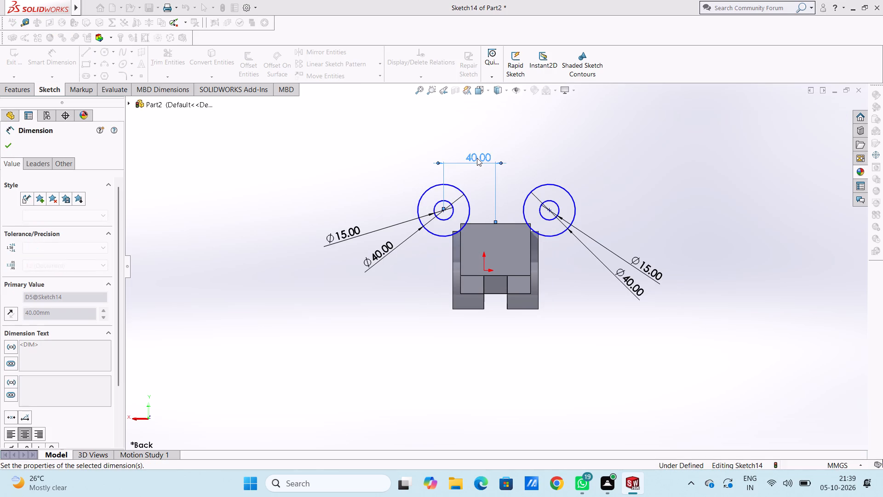
left_click(393, 171)
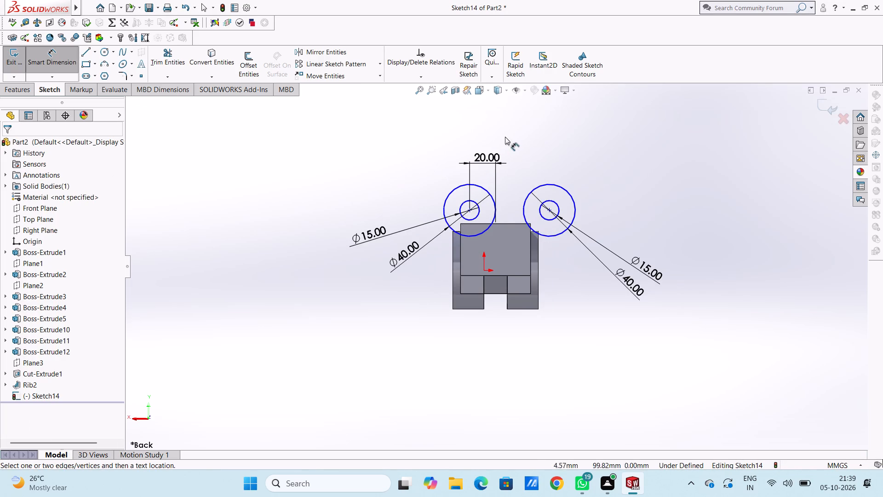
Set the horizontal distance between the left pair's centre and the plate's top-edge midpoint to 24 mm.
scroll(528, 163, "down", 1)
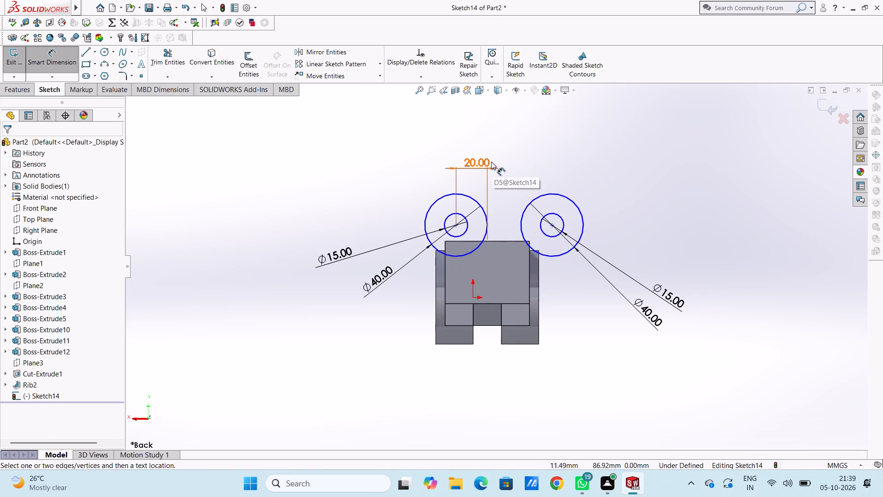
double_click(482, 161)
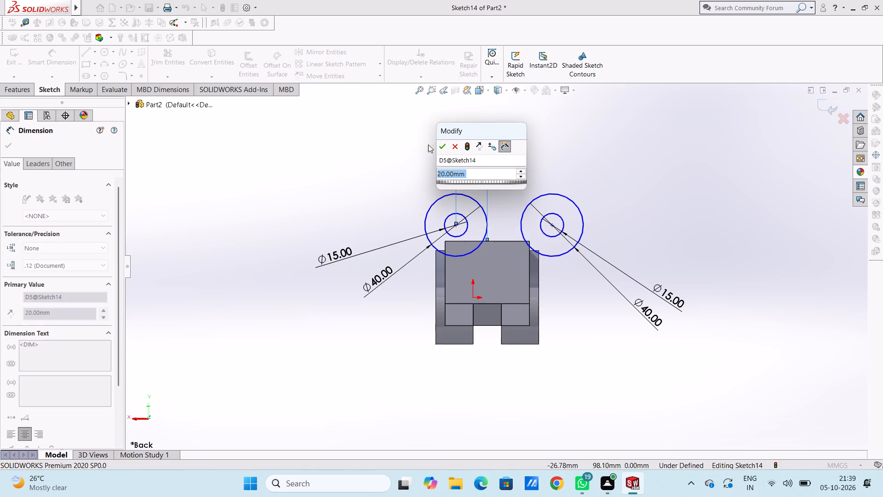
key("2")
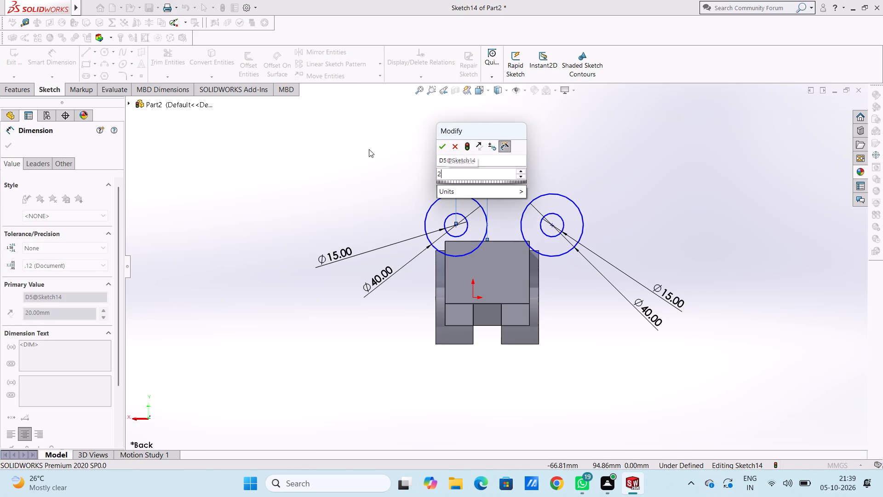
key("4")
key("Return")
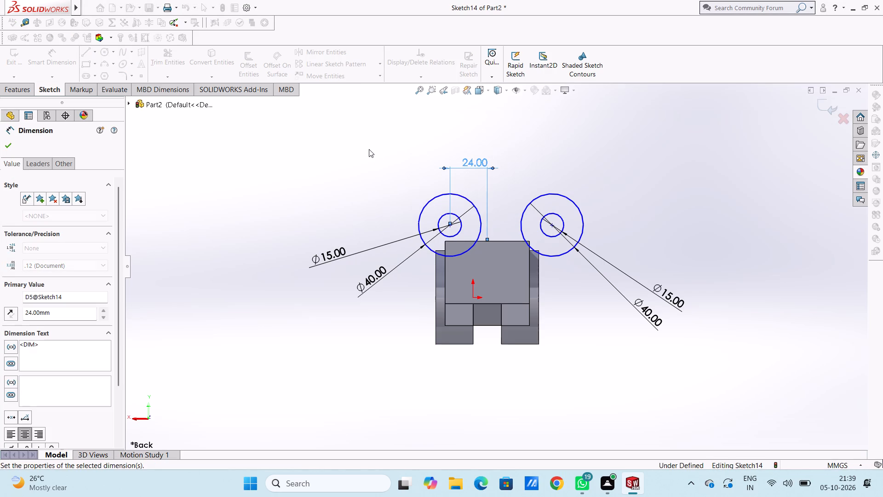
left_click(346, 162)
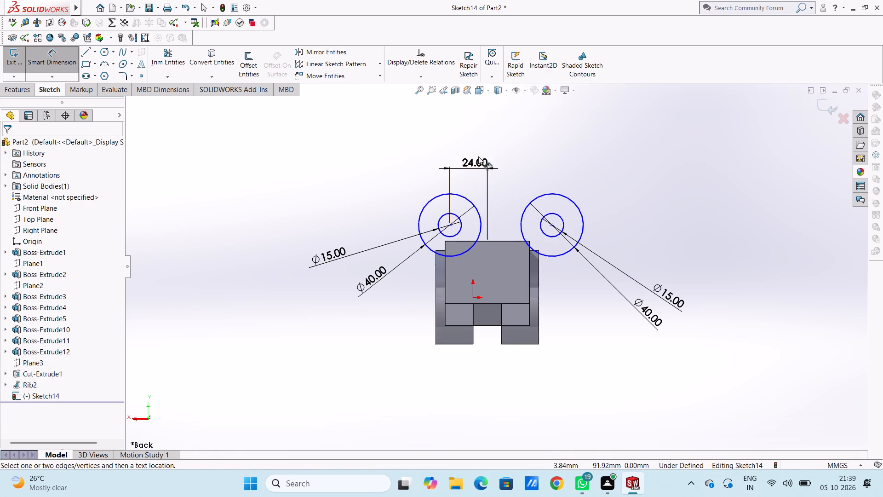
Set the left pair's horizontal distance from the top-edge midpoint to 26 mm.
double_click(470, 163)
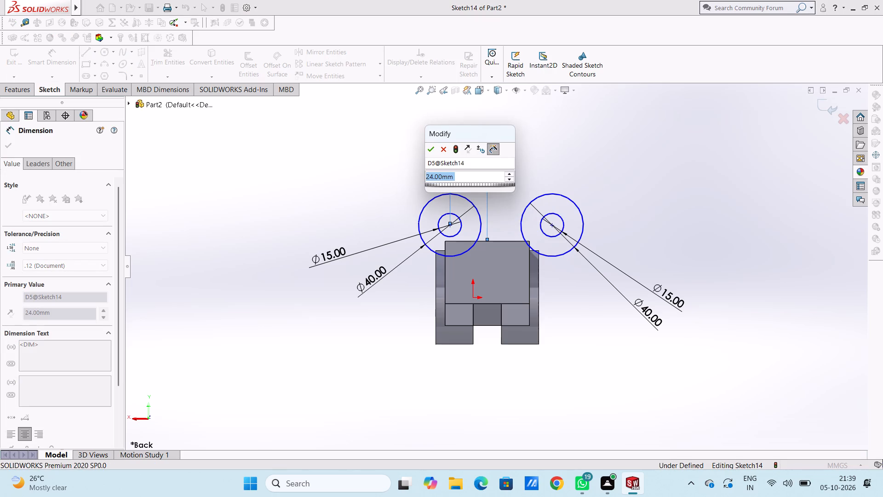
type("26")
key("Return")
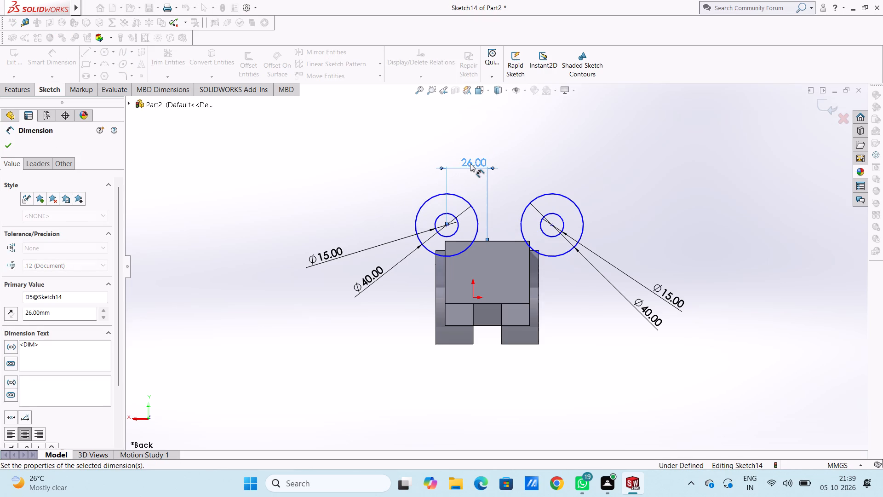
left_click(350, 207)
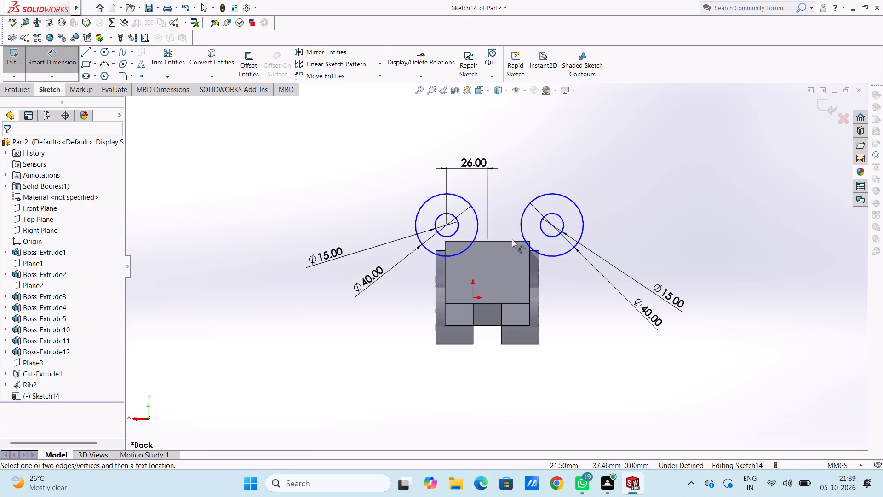
Dimension the horizontal distance from the plate's top-edge midpoint to the right pair's centre as 27 mm.
left_click(487, 242)
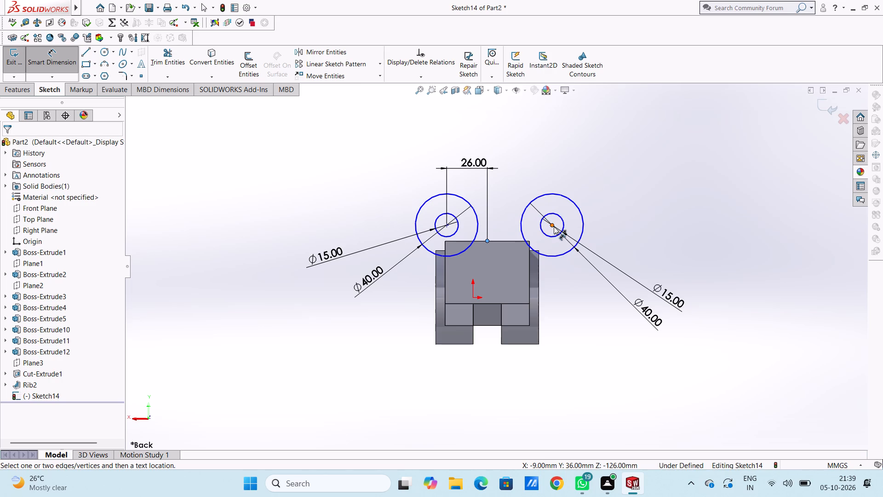
left_click(554, 226)
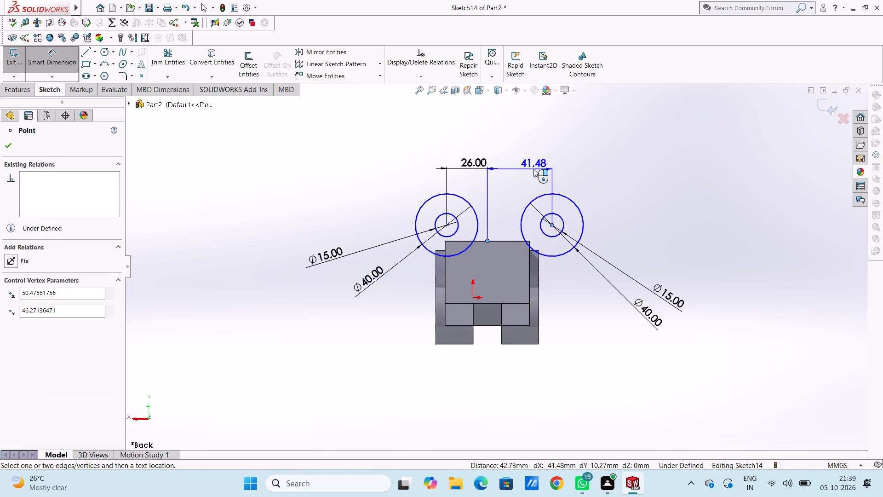
left_click(533, 169)
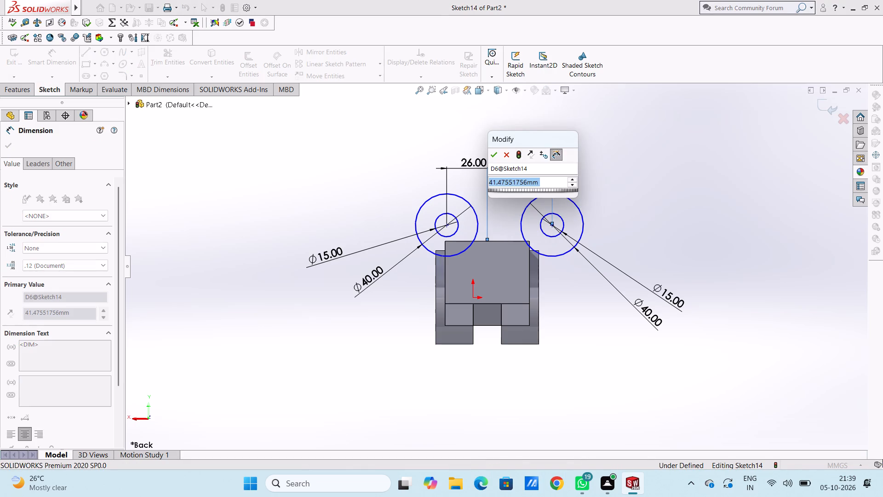
type("27")
key("Return")
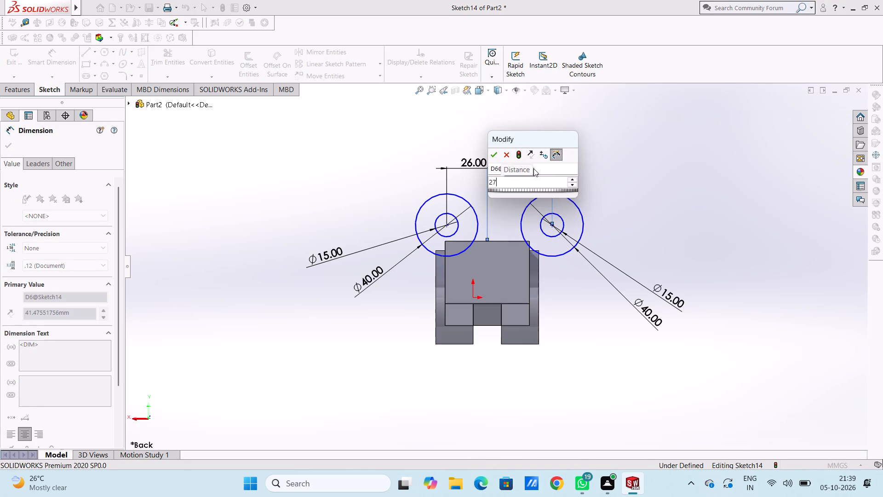
left_click(572, 180)
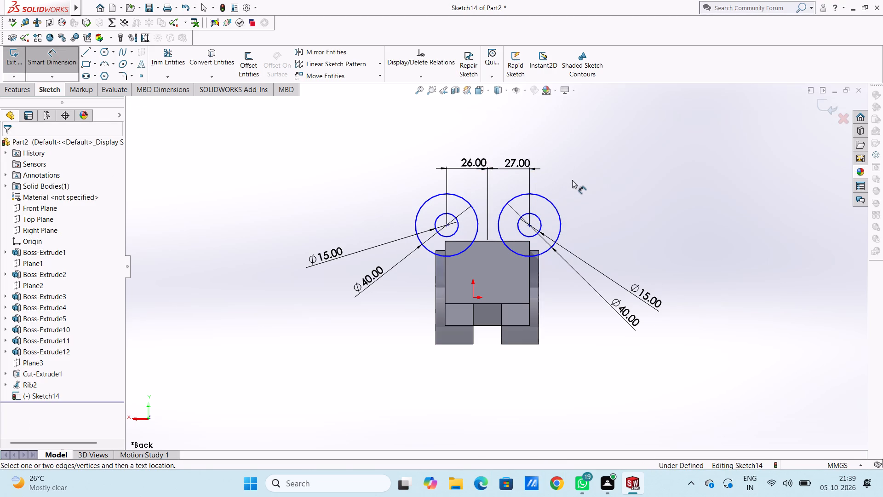
Set the left pair's horizontal distance from the top-edge midpoint to 27 mm.
double_click(463, 167)
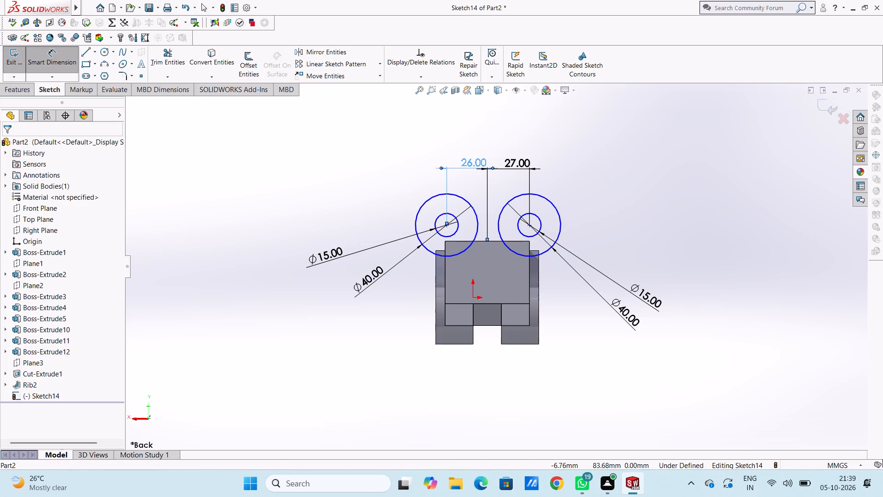
type("27")
key("Return")
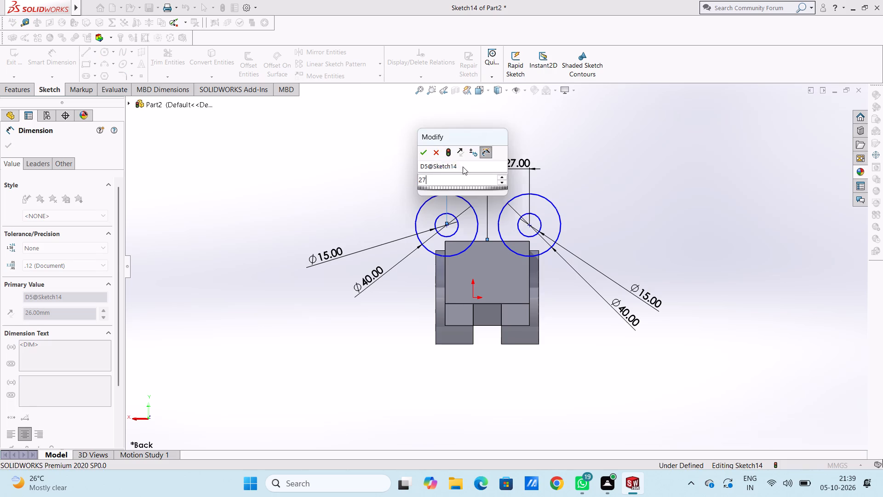
left_click(368, 189)
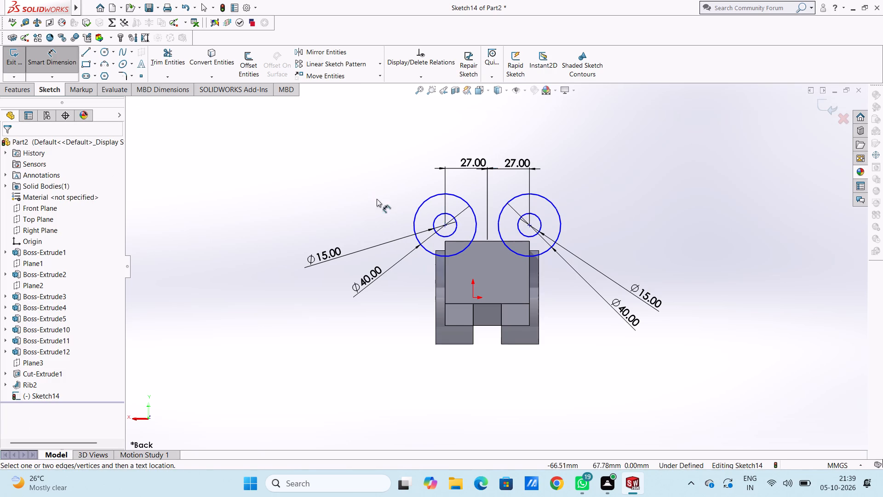
Dimension the vertical distance from the left pair's centre to the plate's lower horizontal edge as 60 mm.
scroll(470, 251, "down", 2)
scroll(476, 255, "up", 1)
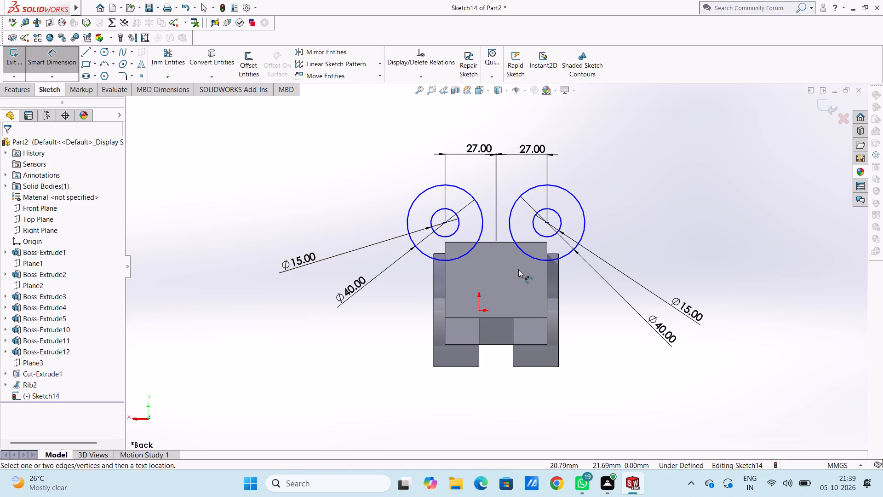
left_click(447, 223)
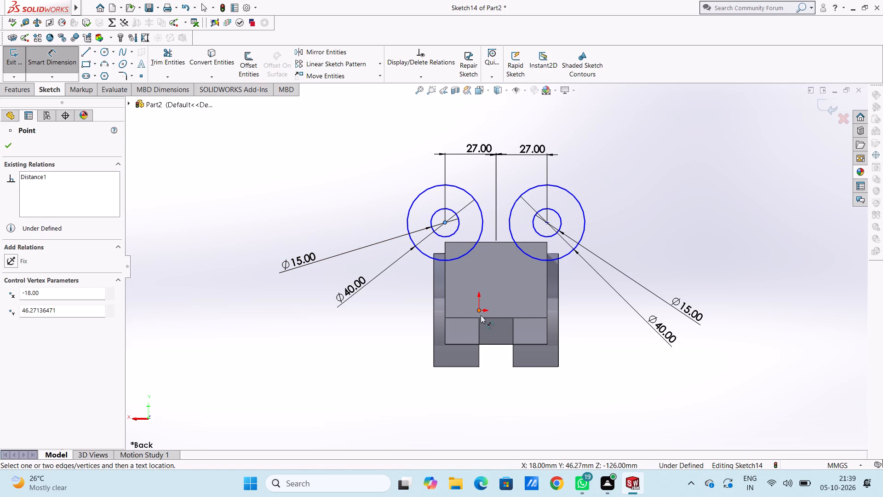
left_click(484, 317)
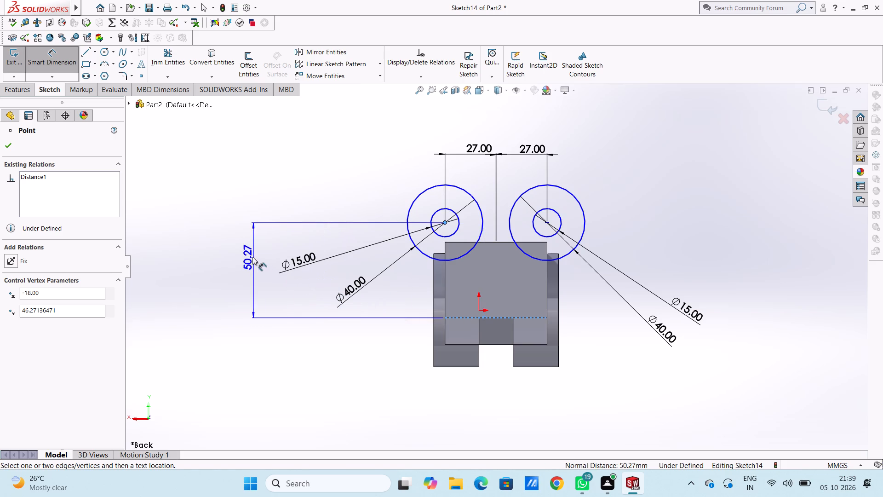
left_click(238, 254)
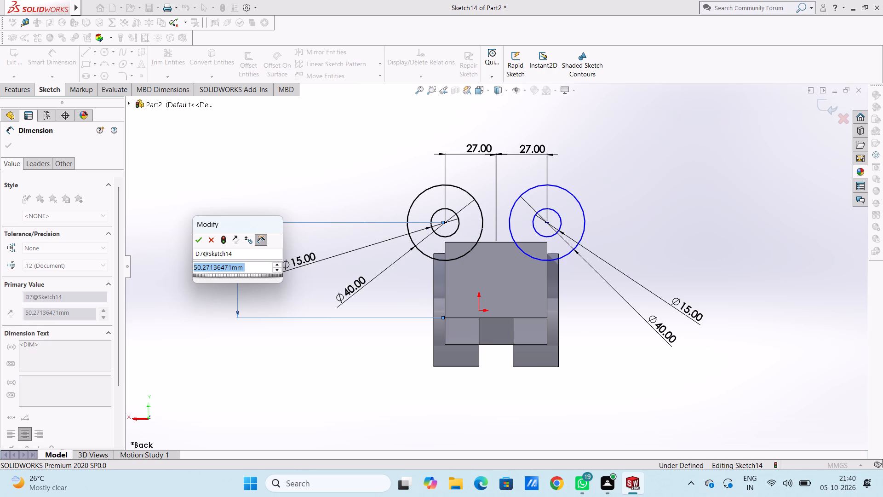
type("60")
key("Return")
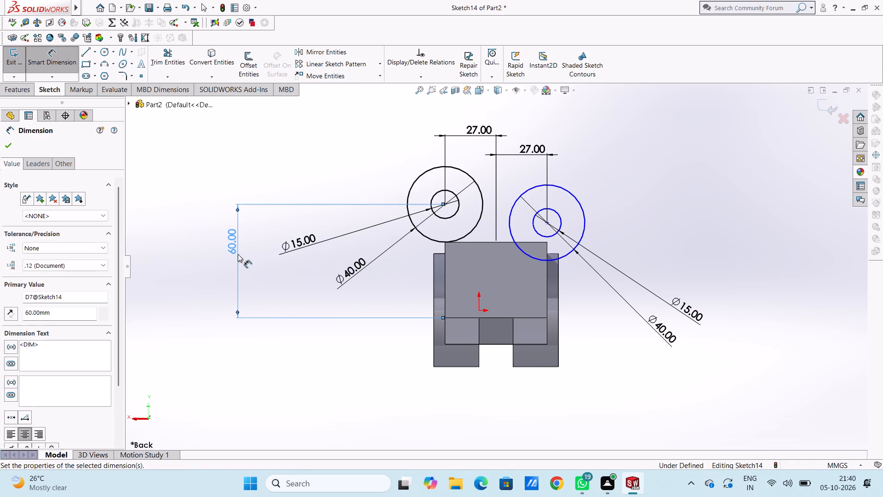
left_click(334, 159)
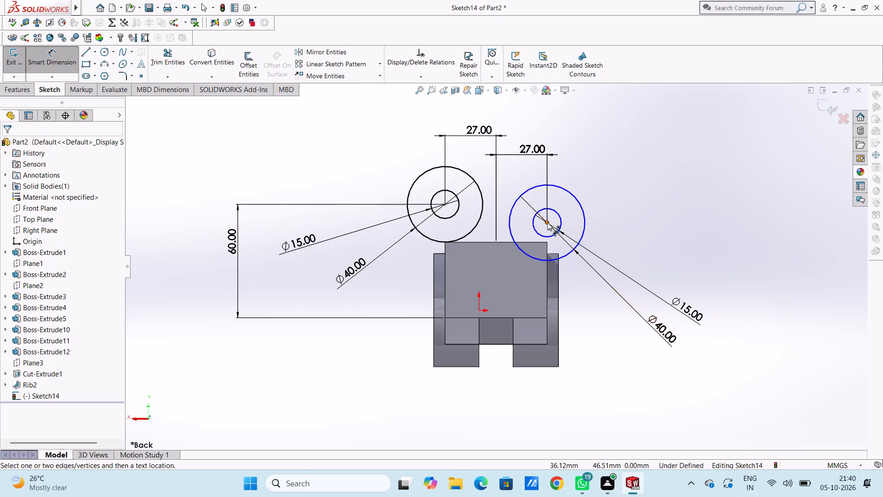
Dimension the vertical distance from the right pair's centre to the plate's lower horizontal edge as 60 mm.
left_click(547, 222)
left_click(532, 318)
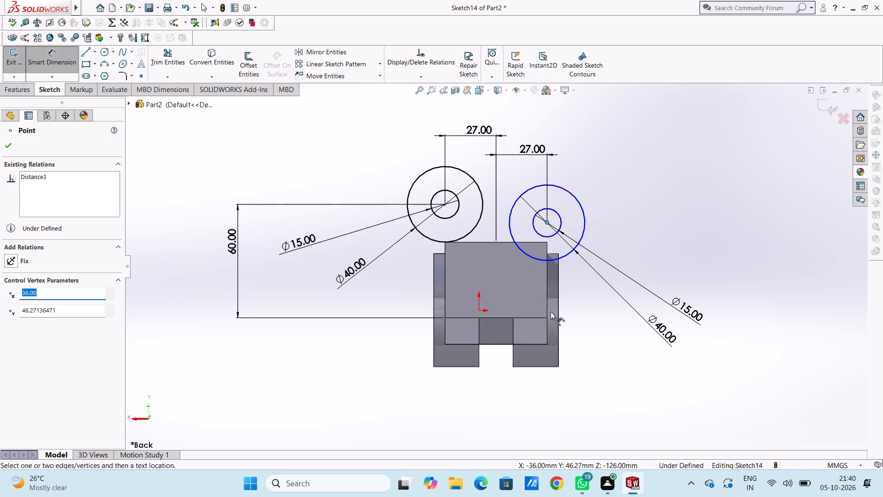
left_click(536, 316)
left_click(536, 318)
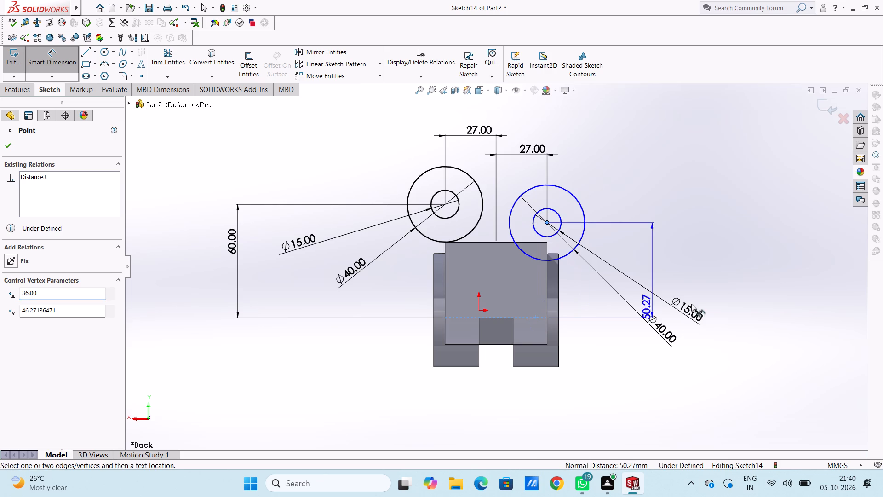
left_click(794, 294)
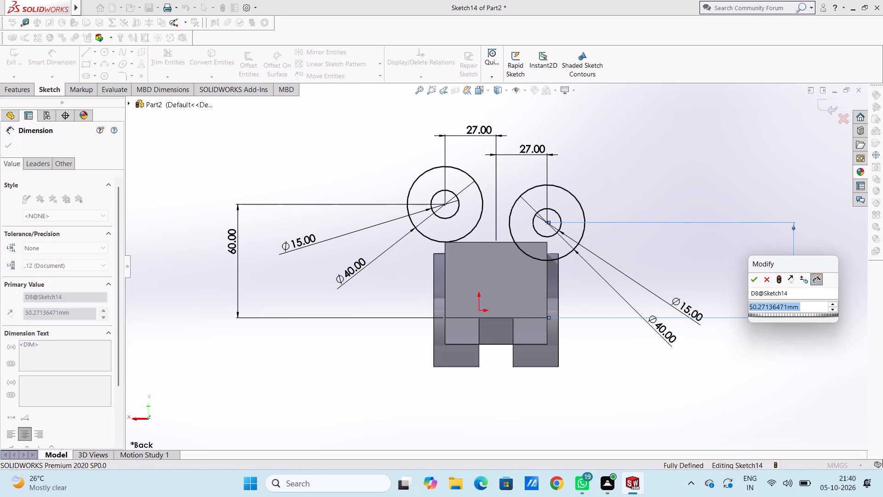
type("60")
key("Return")
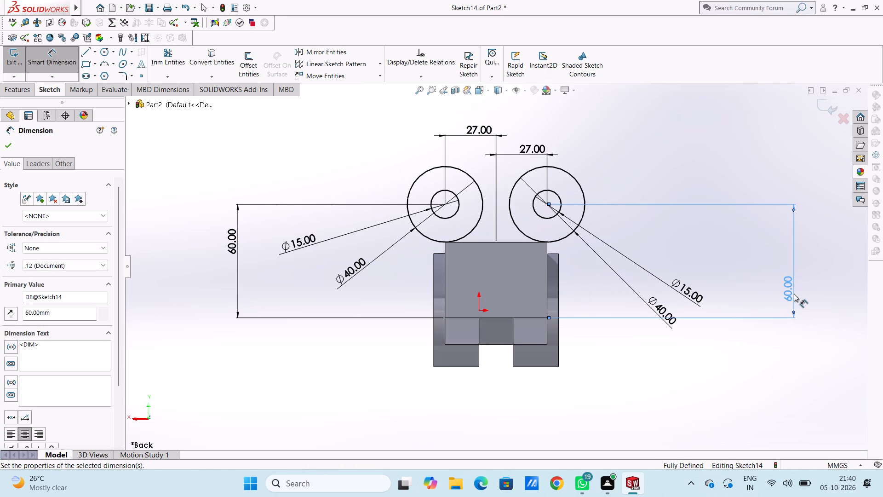
left_click(691, 174)
Sketch a 54 mm horizontal line joining the topmost points of the two outer circles.
scroll(592, 159, "down", 1)
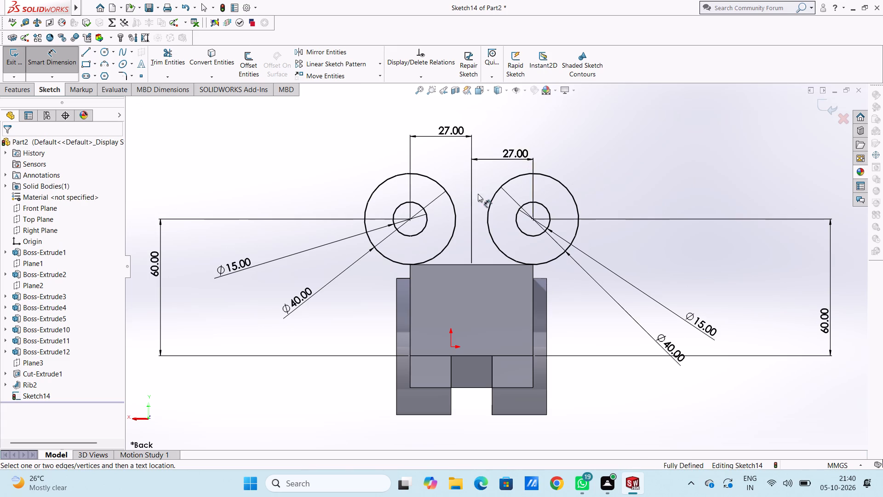
left_click(87, 52)
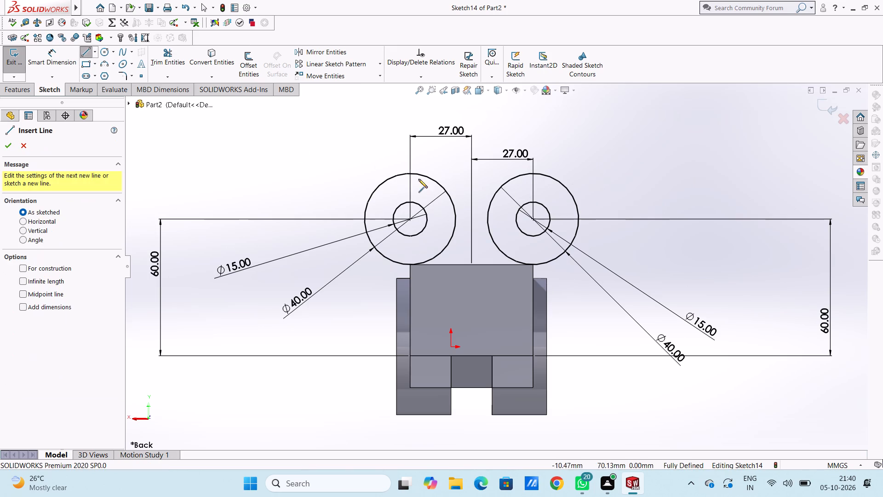
left_click(410, 173)
left_click(534, 175)
key("Escape")
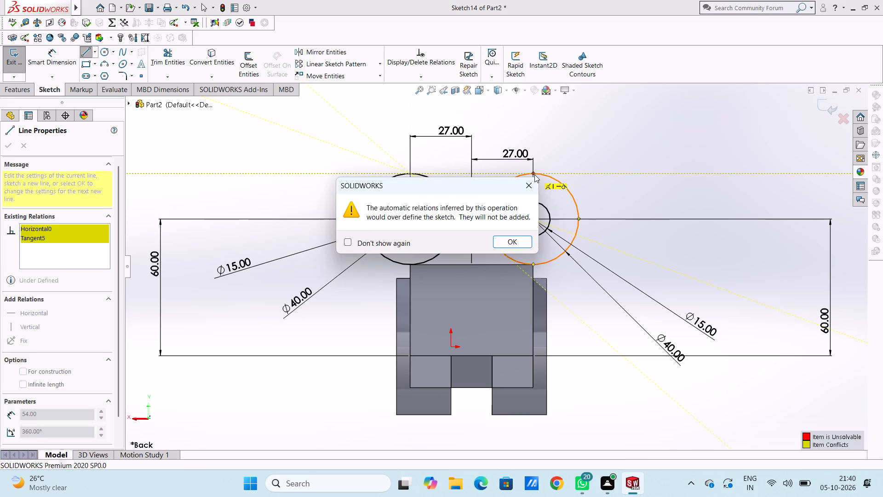
key("Escape")
key("Escape")
key("Escape")
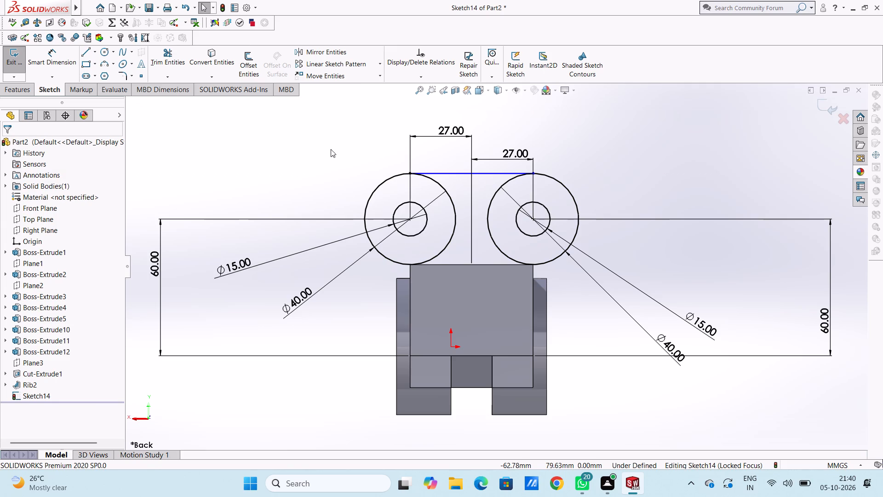
Sketch the plate's 60 mm left side, 94 mm bottom edge and right side, joining the outermost points of the two 40 mm circles.
left_click(86, 55)
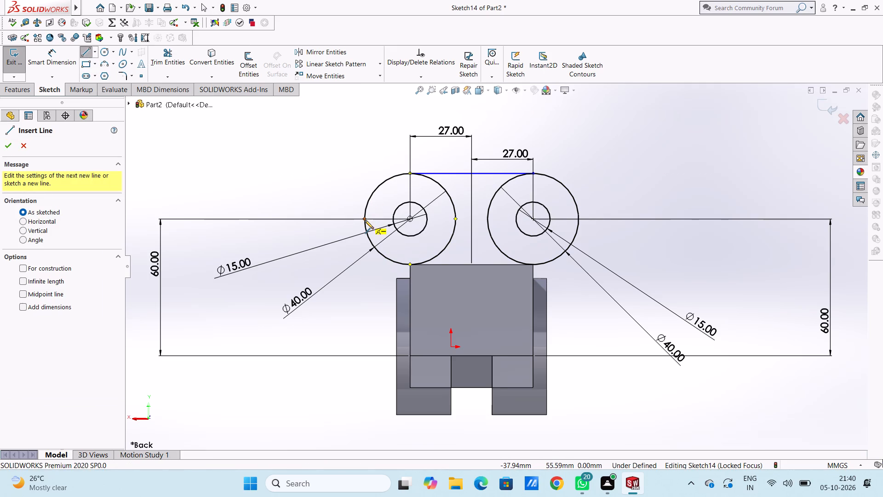
left_click(365, 220)
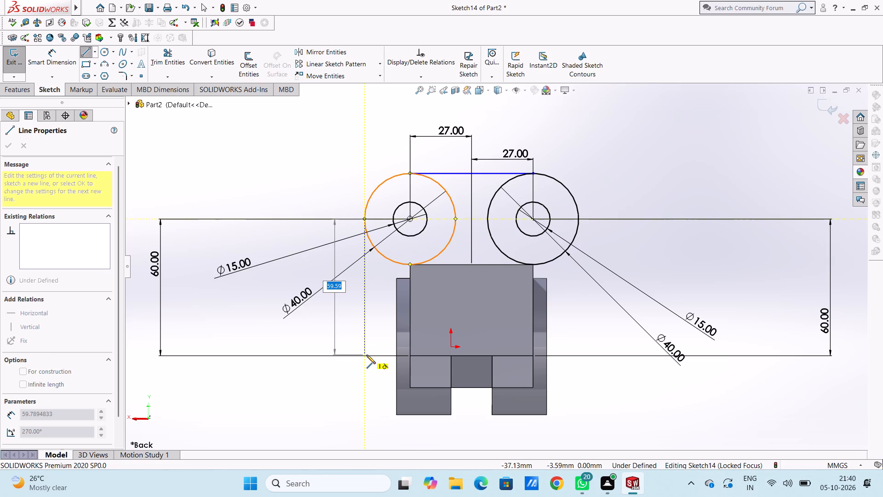
type("60")
key("Return")
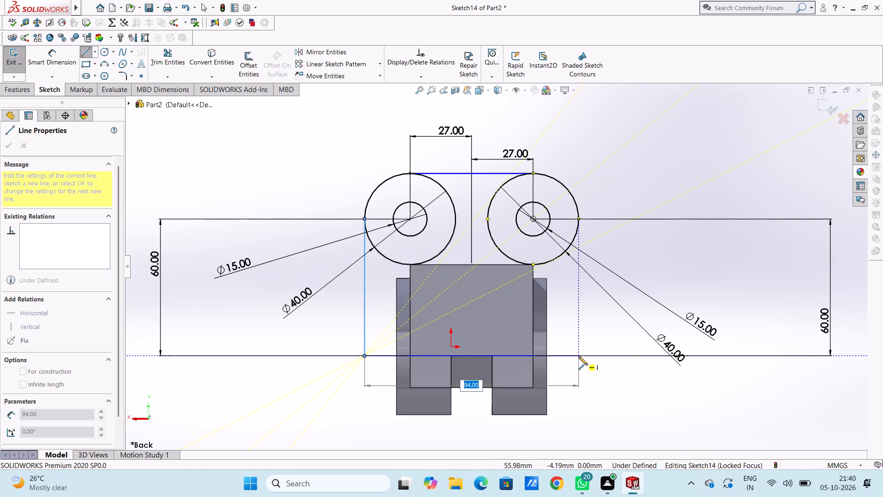
left_click(579, 356)
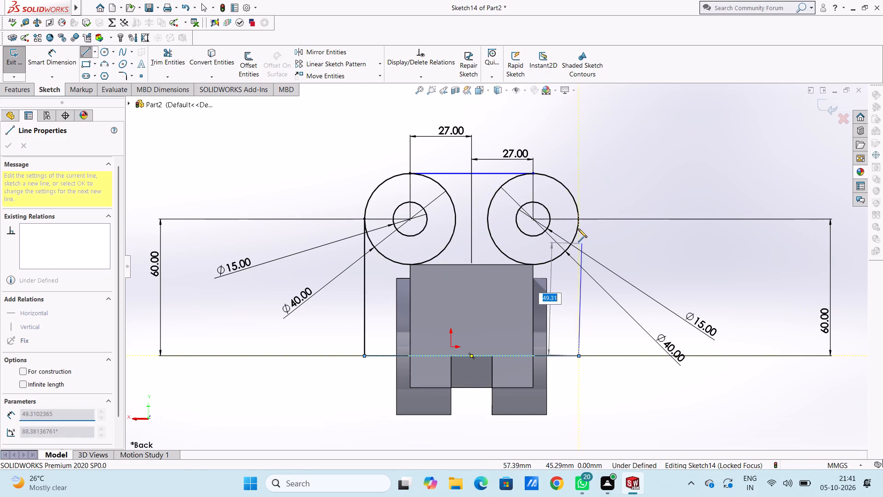
left_click(579, 220)
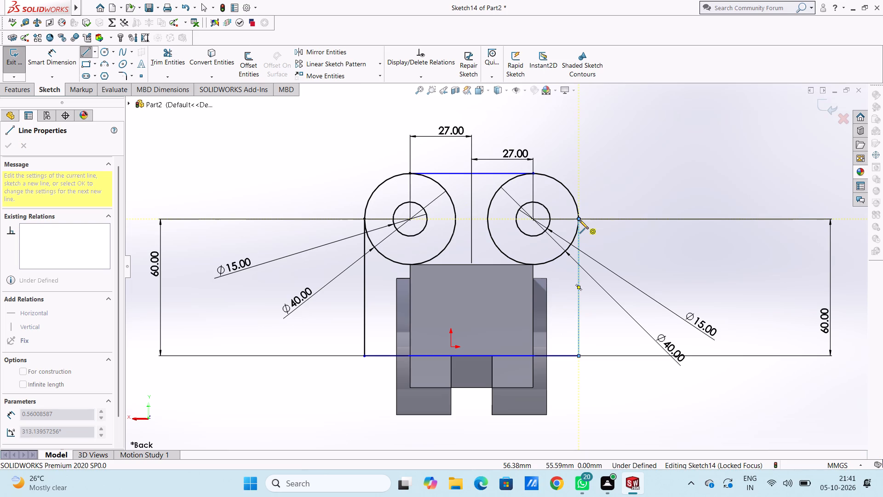
key("Escape")
key("Escape")
Dimension the left vertical line of the end-plate profile as 60 mm.
scroll(579, 220, "up", 3)
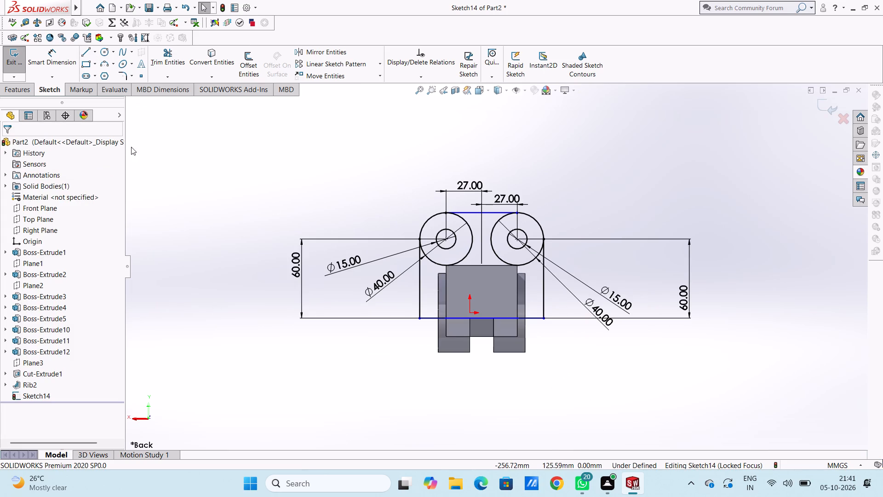
left_click(57, 70)
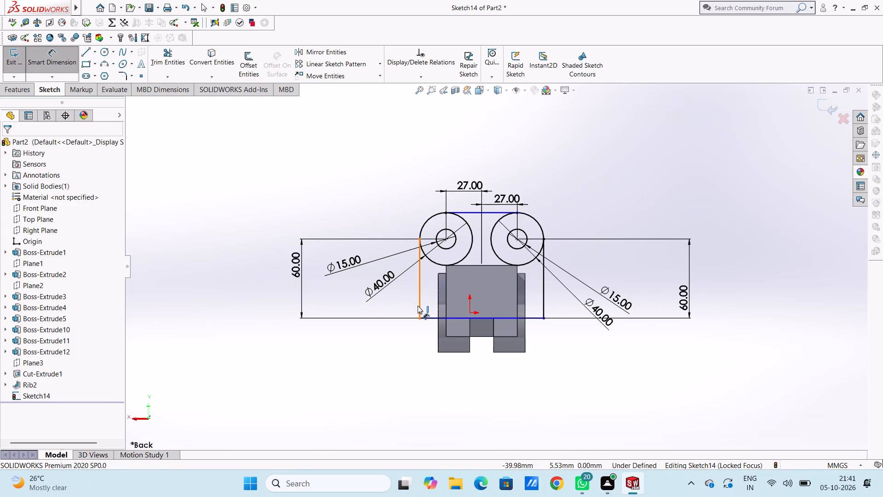
left_click(419, 306)
left_click(248, 280)
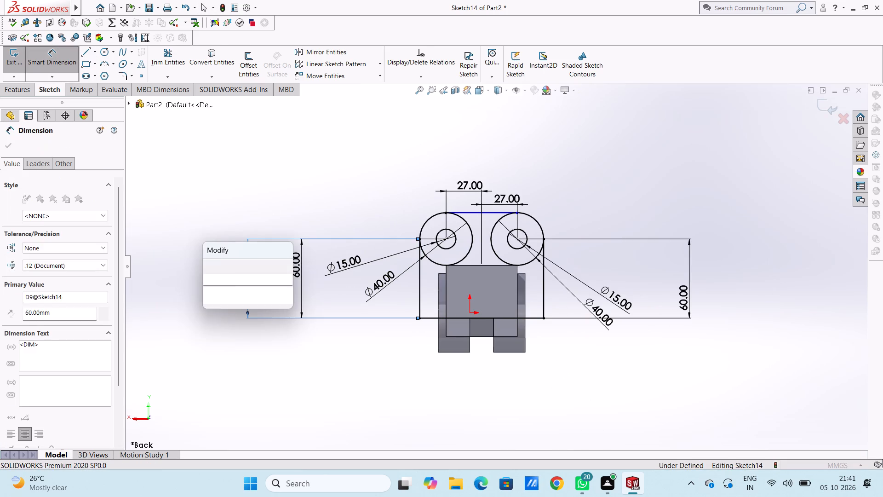
left_click(206, 266)
left_click(301, 212)
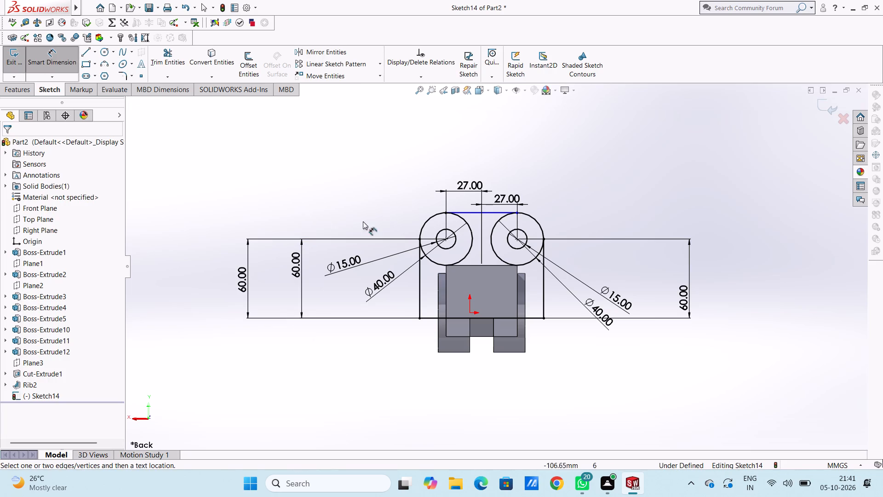
middle_click_drag(589, 172, 582, 199)
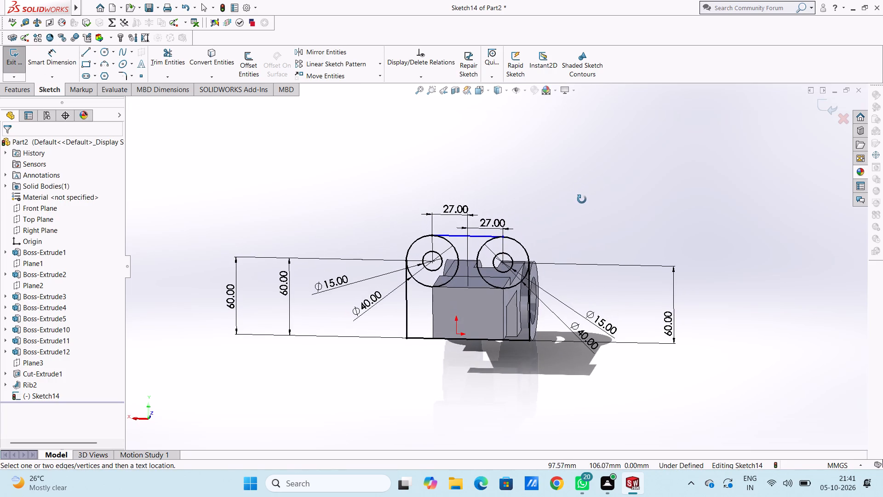
middle_click_drag(582, 199, 588, 195)
key("Escape")
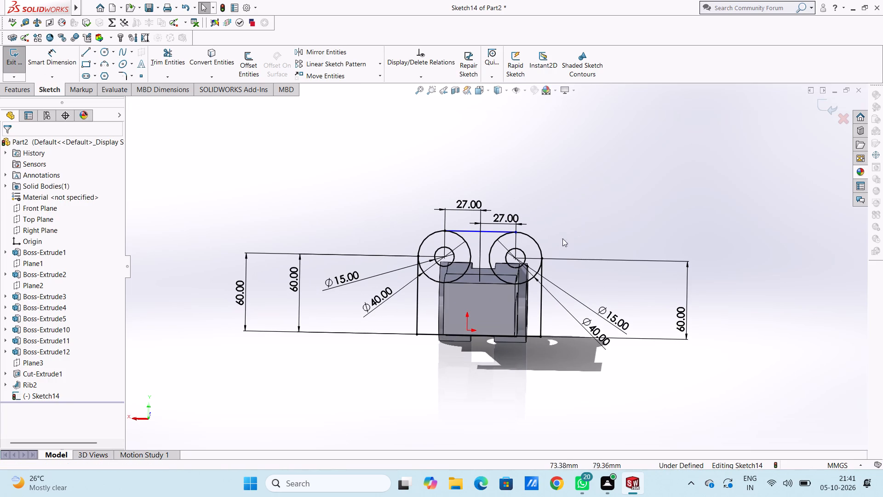
Trim the inner portions of both 40 mm circles, leaving only the rounded upper corners of the end-plate outline.
scroll(479, 278, "down", 5)
left_click(177, 56)
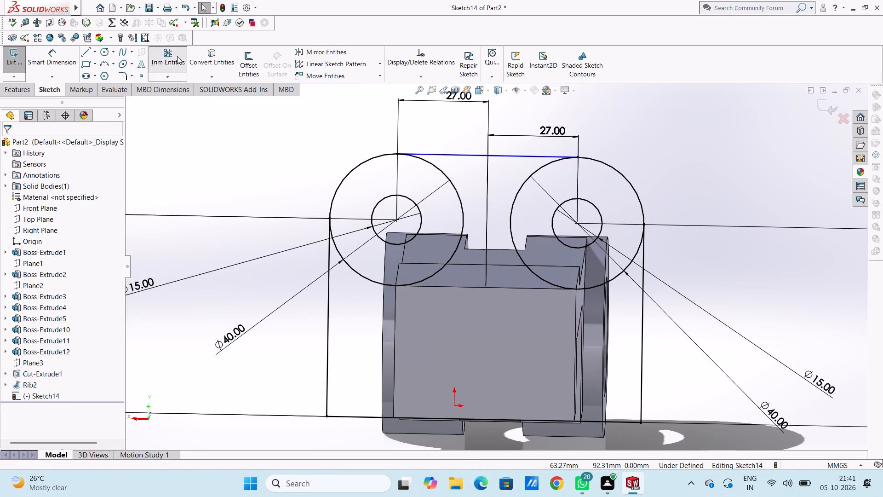
left_click(355, 273)
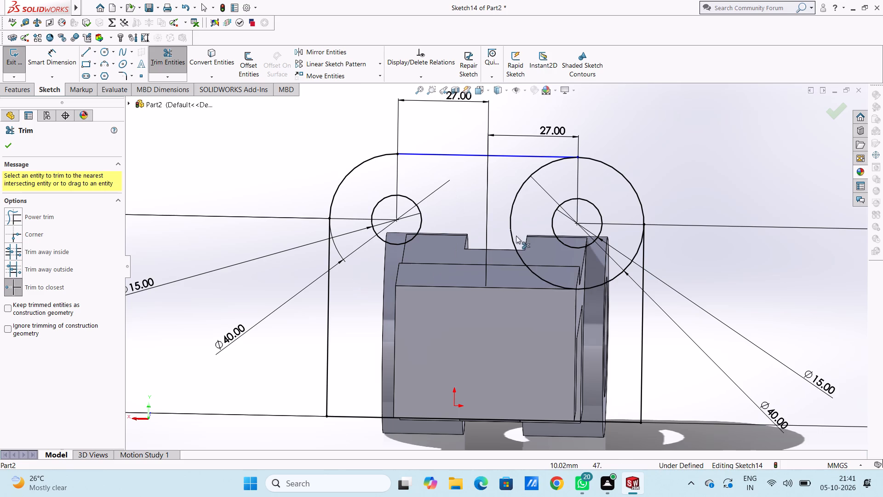
left_click(509, 220)
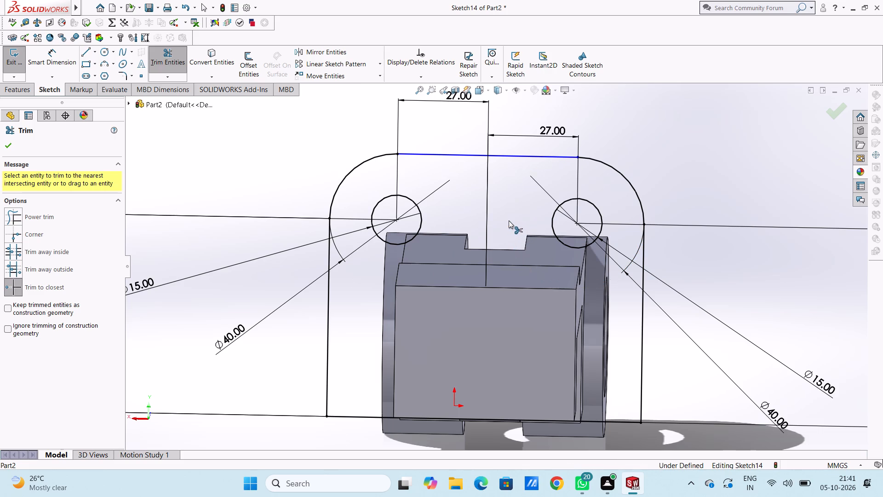
key("Escape")
key("Escape")
Dimension the horizontal top line of the end-plate profile as 54 mm.
scroll(509, 220, "up", 3)
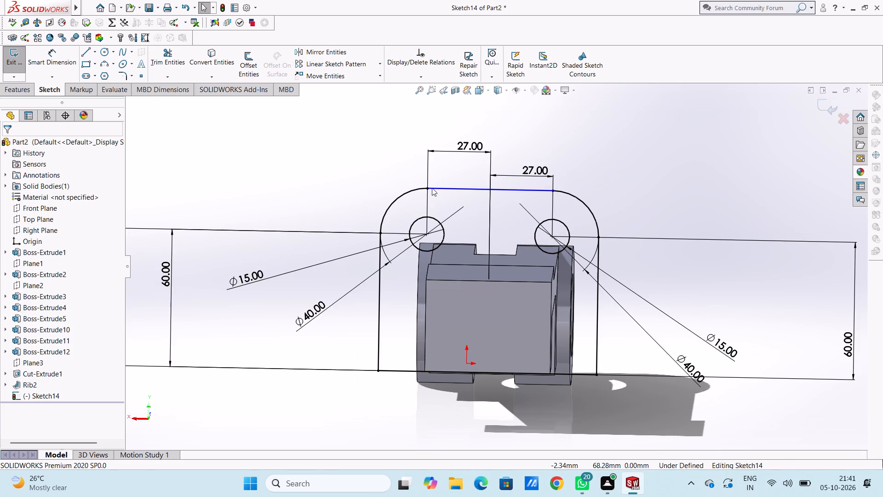
left_click(58, 64)
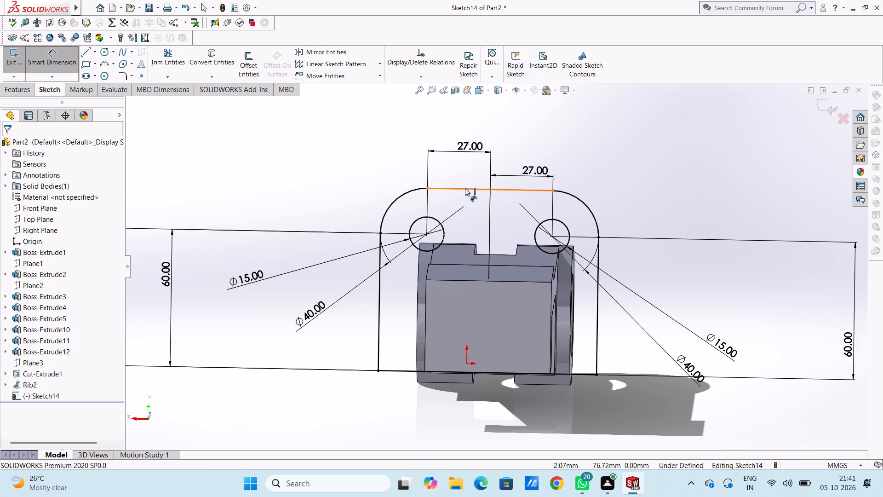
left_click(465, 189)
left_click(467, 122)
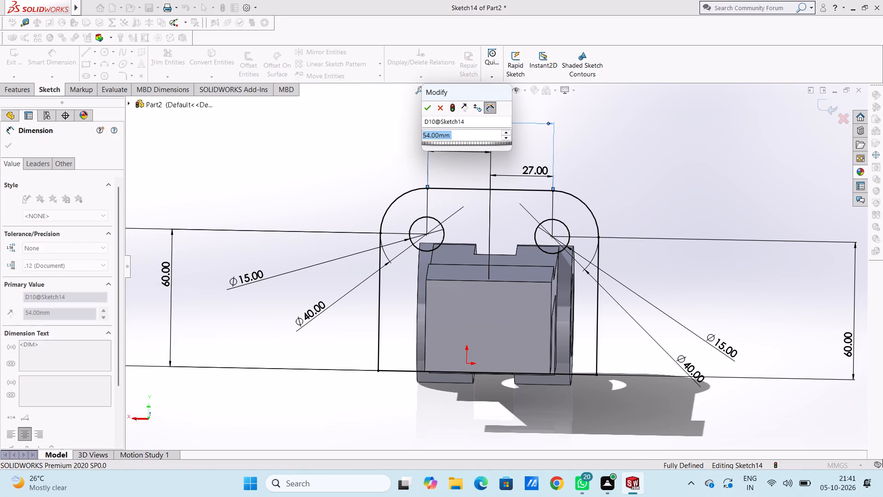
left_click(430, 114)
left_click(421, 105)
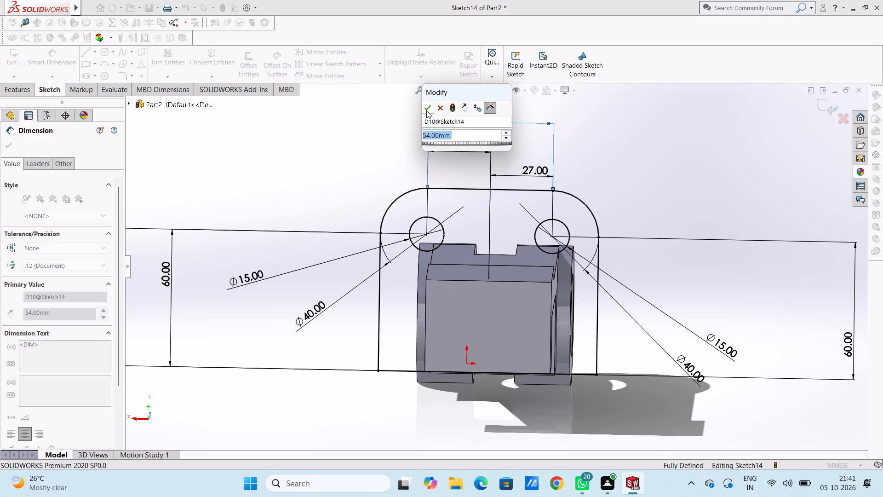
left_click(426, 110)
left_click(381, 161)
Extrude the end-plate profile with its two holes as an 18 mm blind boss, merged with the existing body.
middle_click_drag(627, 184, 620, 173)
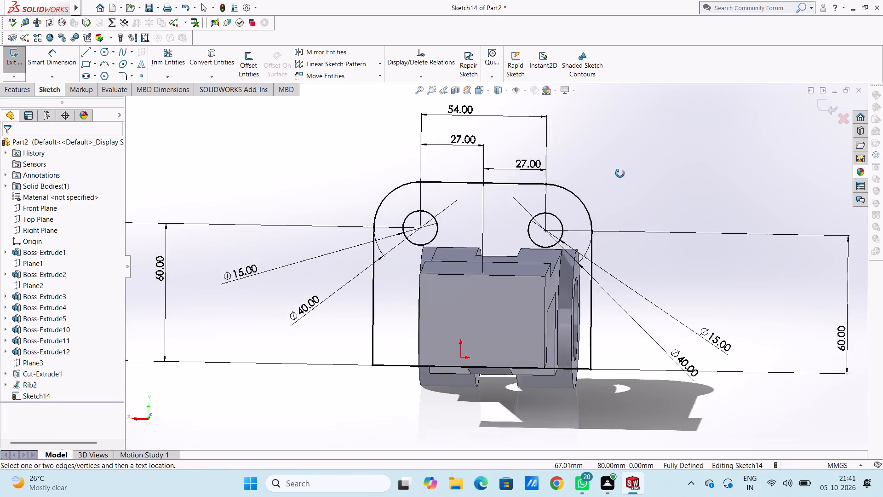
middle_click_drag(620, 173, 564, 191)
scroll(559, 195, "up", 4)
middle_click_drag(611, 185, 585, 188)
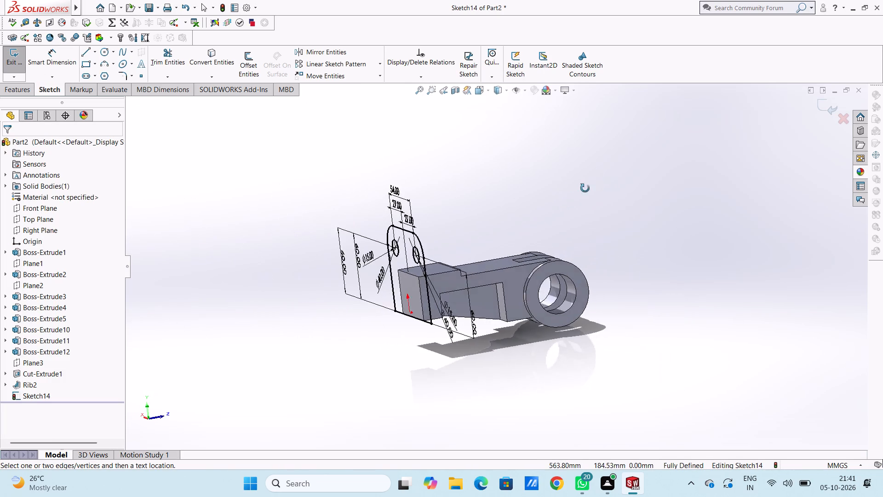
middle_click_drag(585, 188, 540, 224)
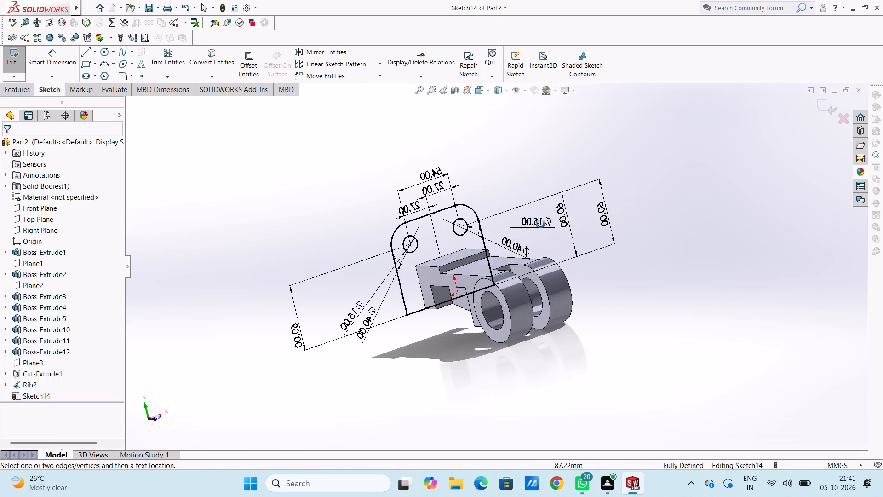
middle_click_drag(540, 224, 580, 230)
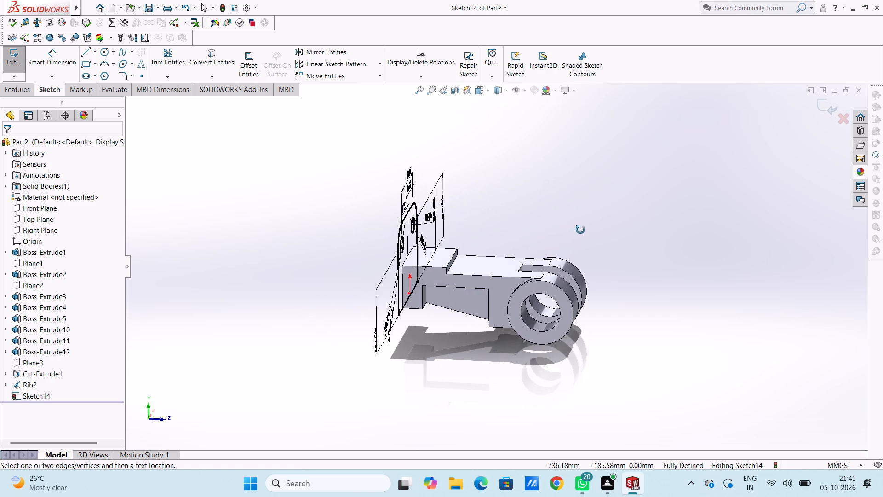
middle_click_drag(580, 230, 564, 231)
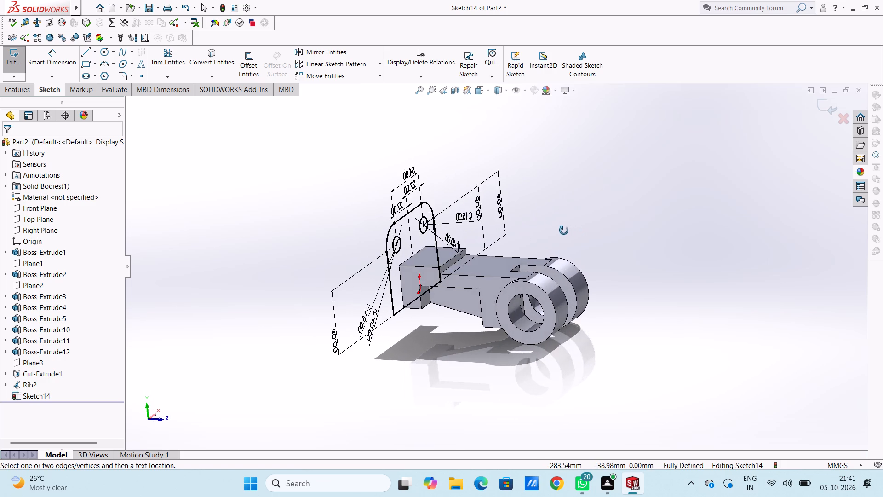
middle_click_drag(564, 231, 553, 232)
left_click(61, 62)
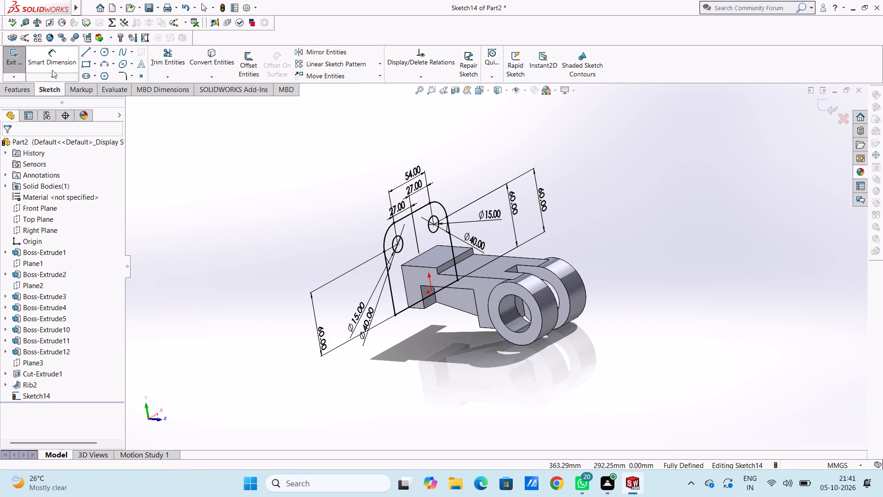
left_click(16, 91)
left_click(11, 66)
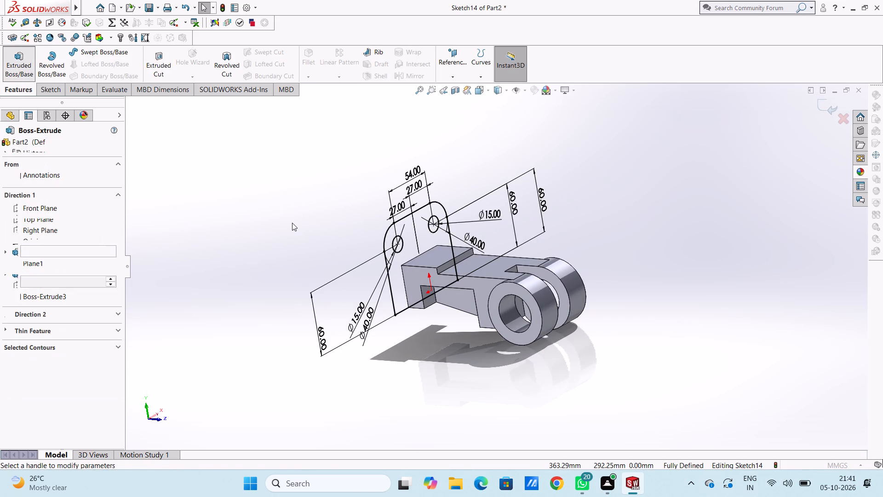
type("18")
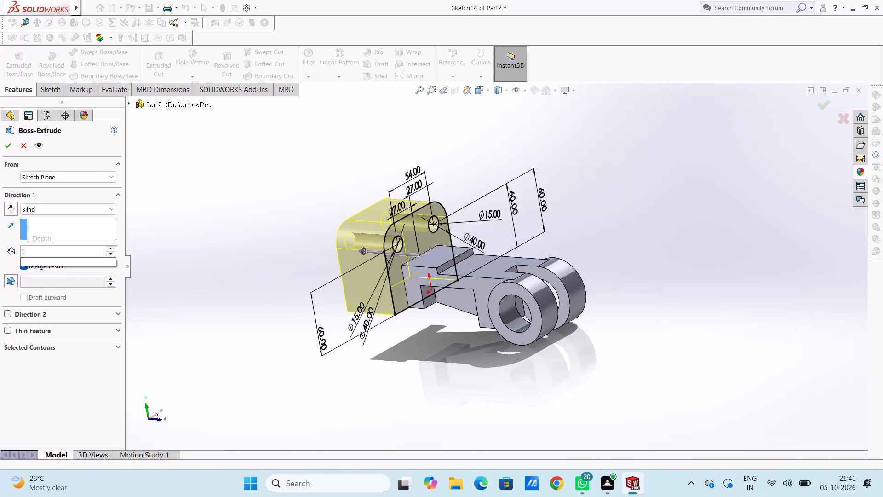
key("Return")
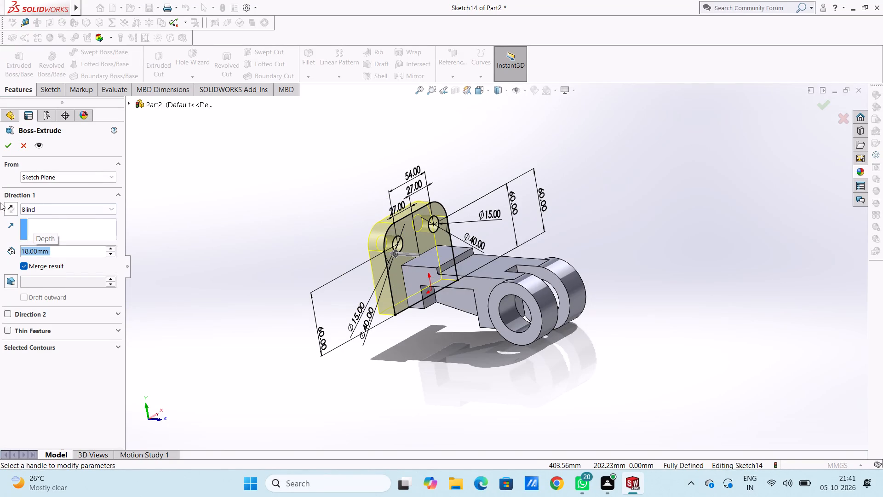
left_click(8, 144)
left_click(247, 235)
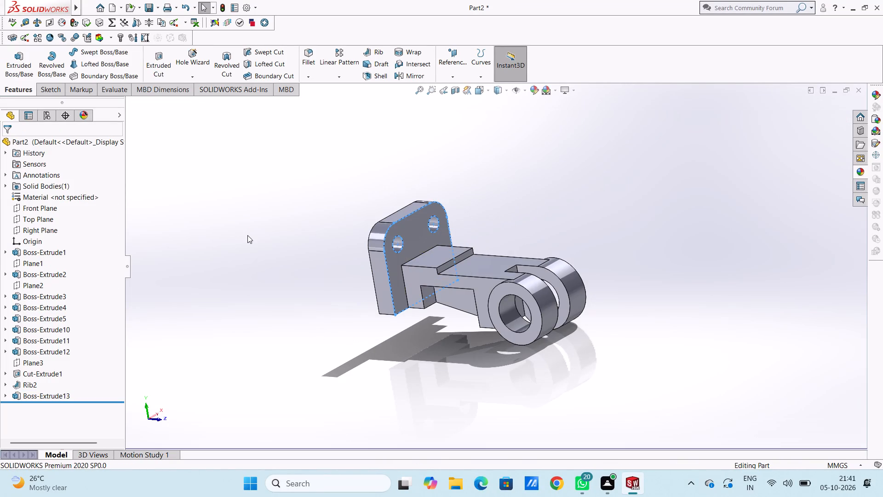
Examine the part with its end plate from several angles, including the isometric view.
middle_click_drag(260, 254, 450, 295)
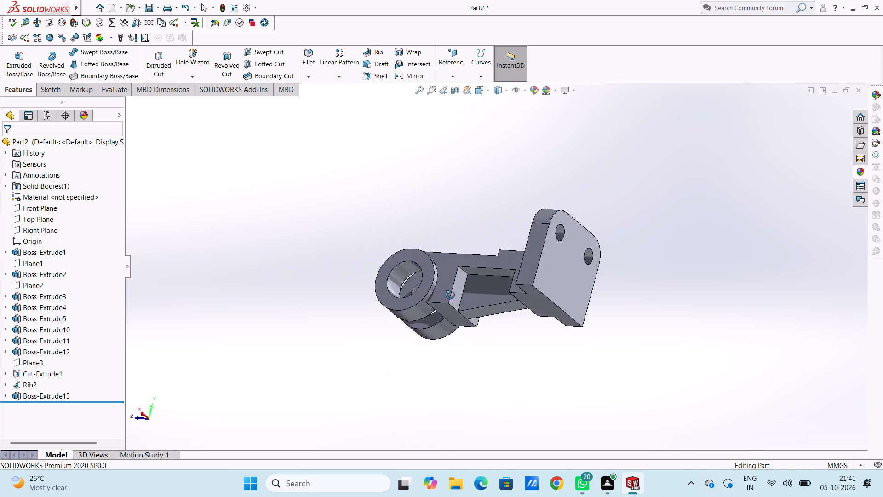
middle_click_drag(450, 295, 275, 291)
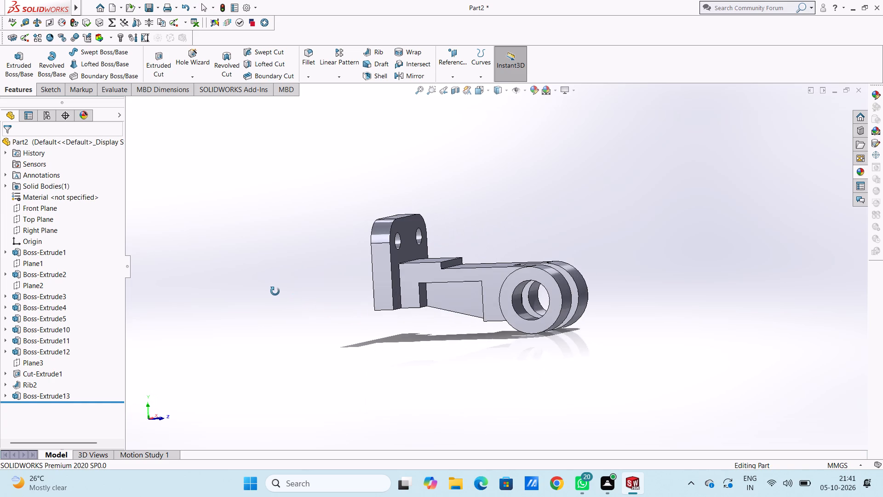
middle_click_drag(275, 291, 303, 307)
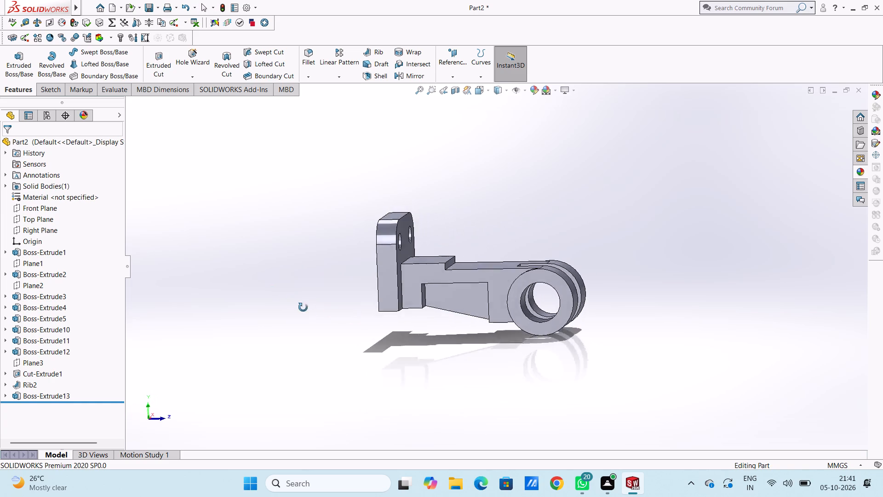
middle_click_drag(303, 307, 513, 423)
middle_click_drag(356, 174, 378, 194)
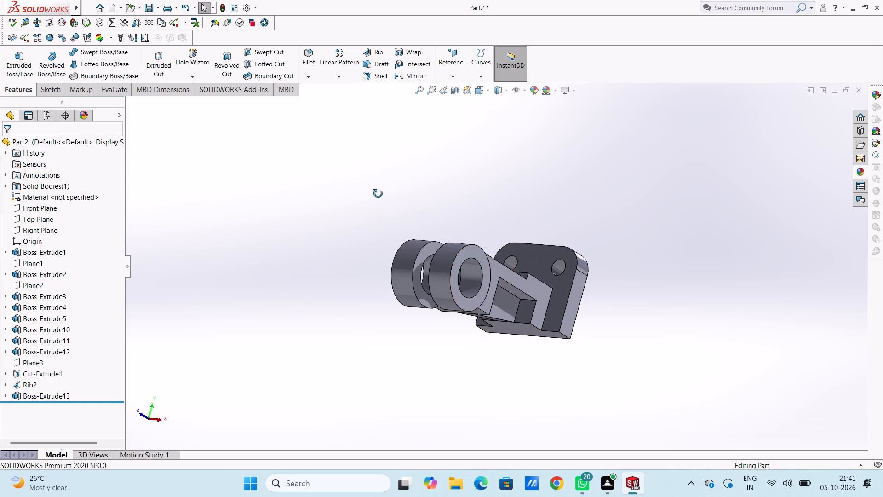
middle_click_drag(378, 194, 318, 240)
key("ctrl+7")
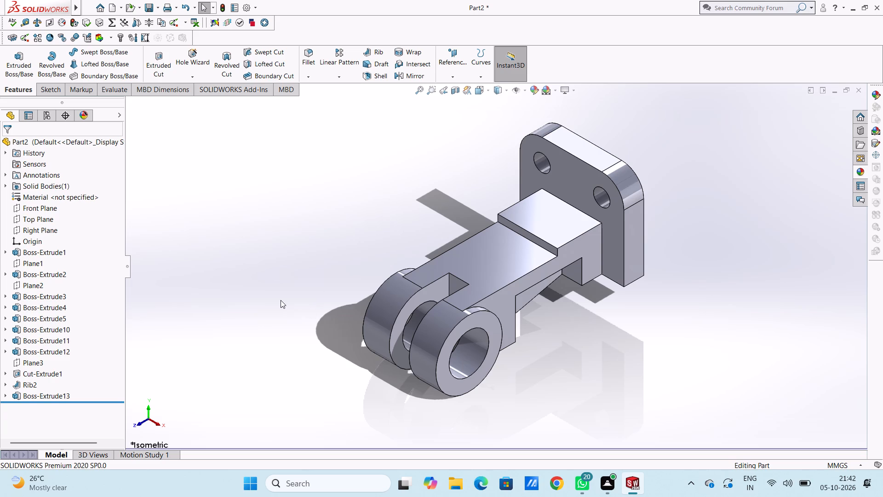
middle_click_drag(281, 300, 246, 176)
middle_click_drag(262, 210, 192, 249)
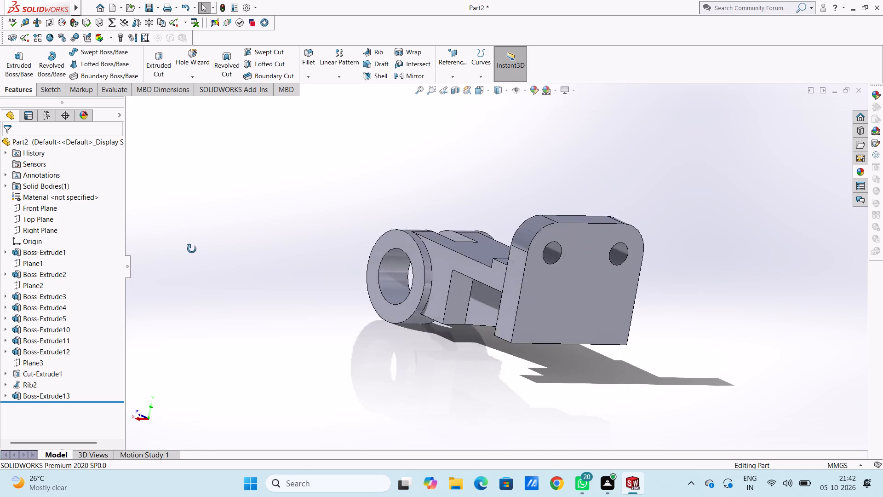
middle_click_drag(192, 249, 440, 342)
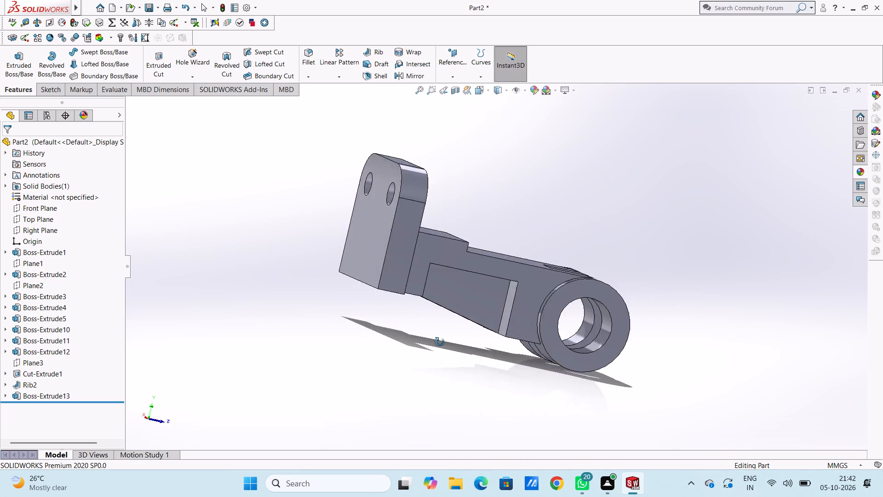
Examine the completed part from several angles, including the end plate, the rings and the side profile.
middle_click_drag(440, 342, 285, 236)
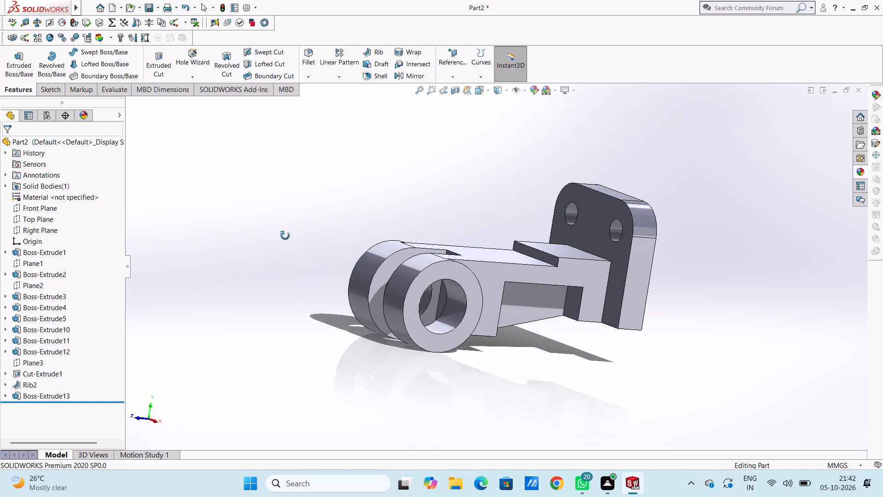
middle_click_drag(285, 236, 394, 281)
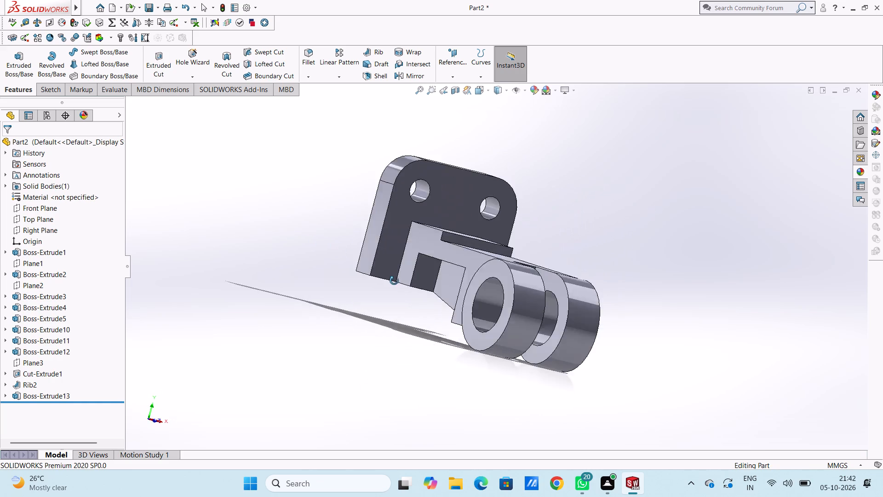
middle_click_drag(394, 281, 470, 363)
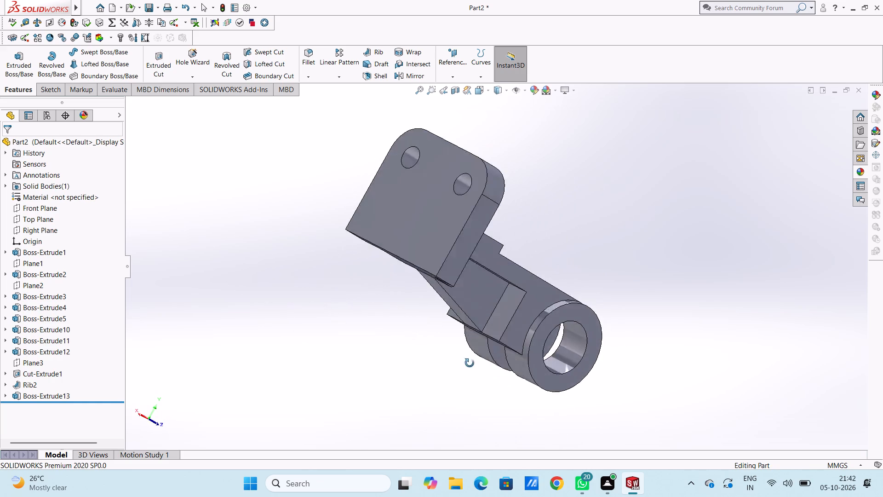
middle_click_drag(470, 363, 491, 384)
middle_click_drag(363, 204, 331, 300)
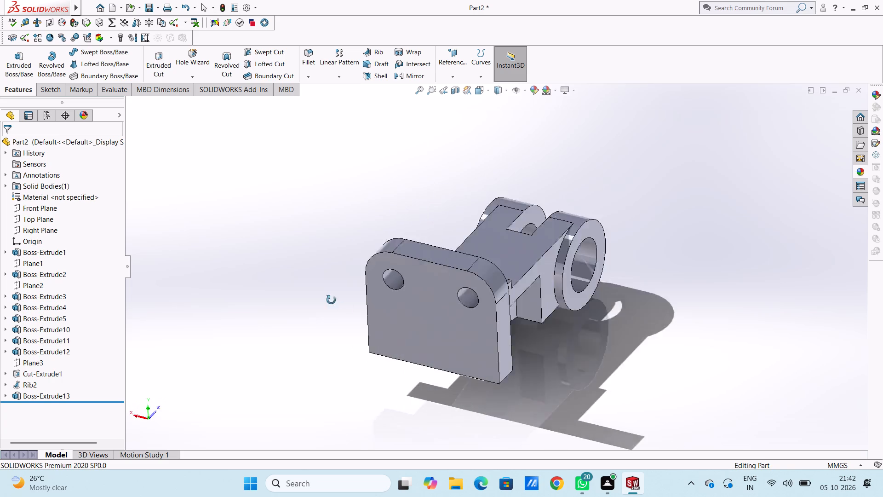
middle_click_drag(331, 300, 245, 233)
middle_click_drag(242, 232, 288, 302)
middle_click_drag(290, 294, 273, 281)
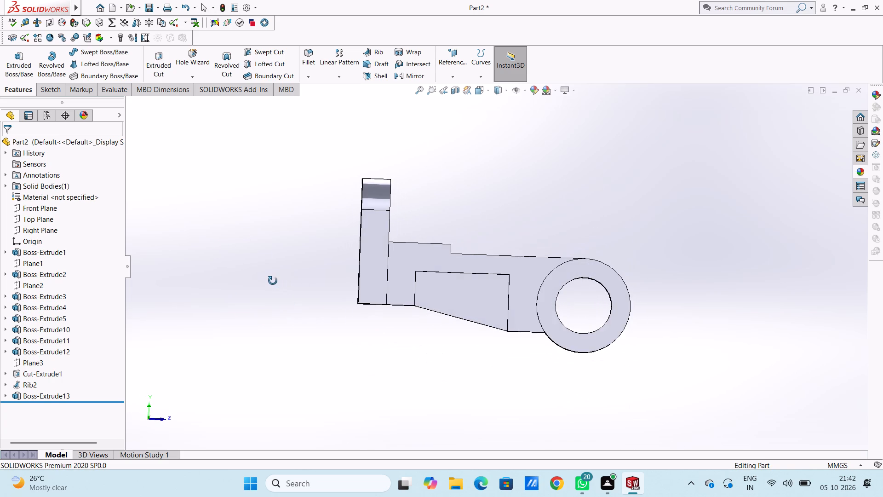
middle_click_drag(273, 281, 272, 282)
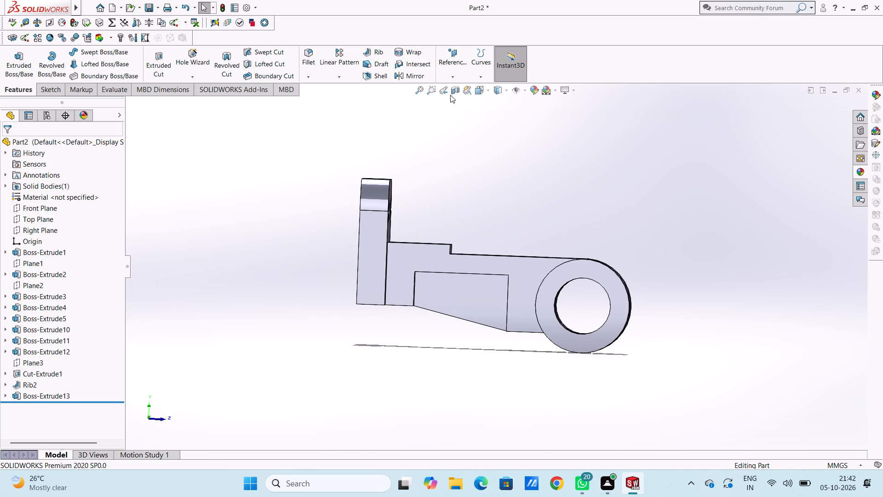
Create a planar section view from the Front Plane, rotated to about 273° to cut the part lengthwise, and inspect the cut.
left_click(453, 91)
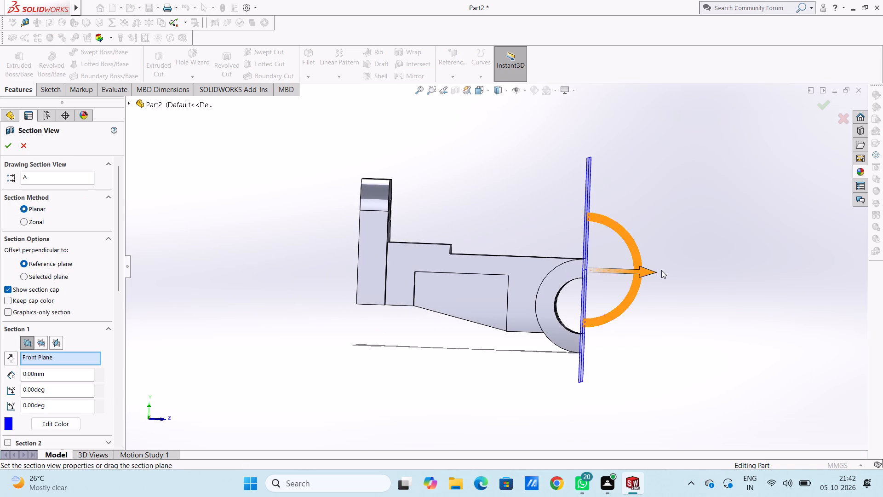
middle_click_drag(706, 271, 636, 313)
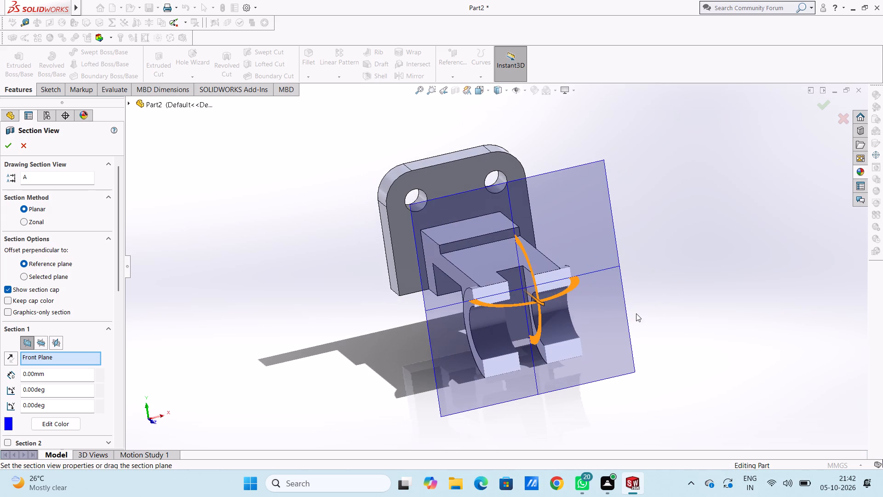
left_click_drag(527, 303, 531, 318)
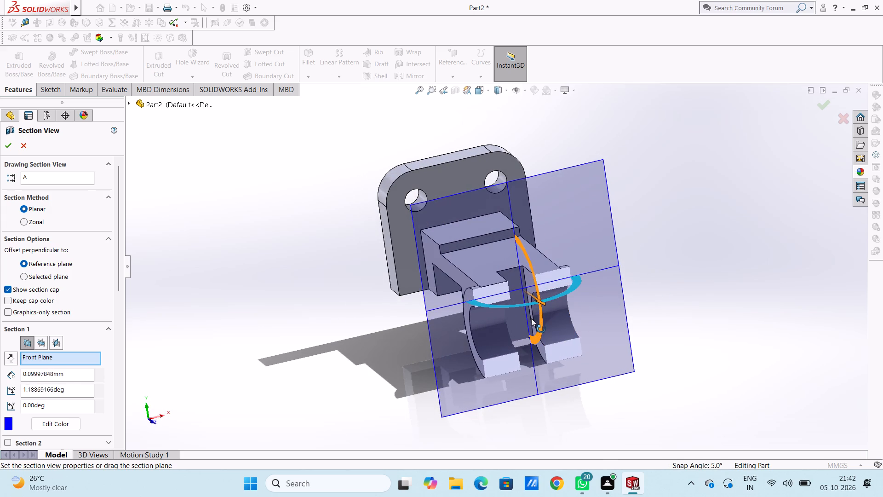
left_click_drag(531, 318, 467, 306)
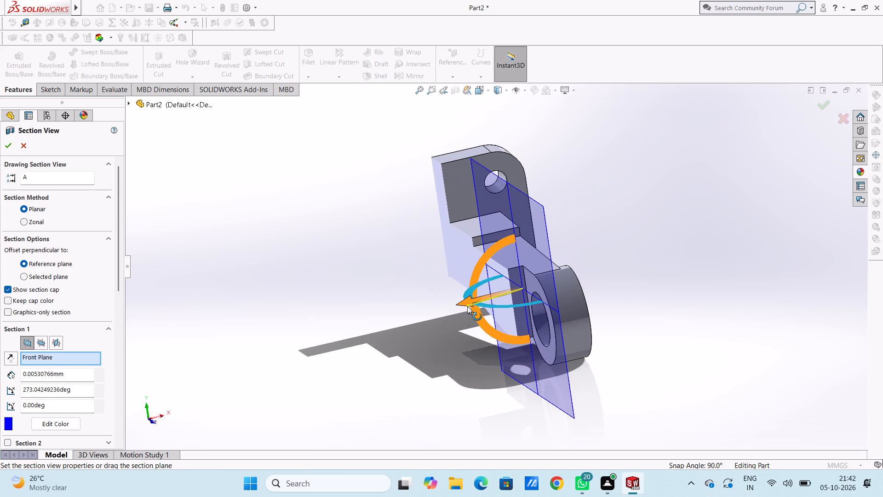
left_click_drag(467, 306, 468, 306)
middle_click_drag(340, 270, 347, 273)
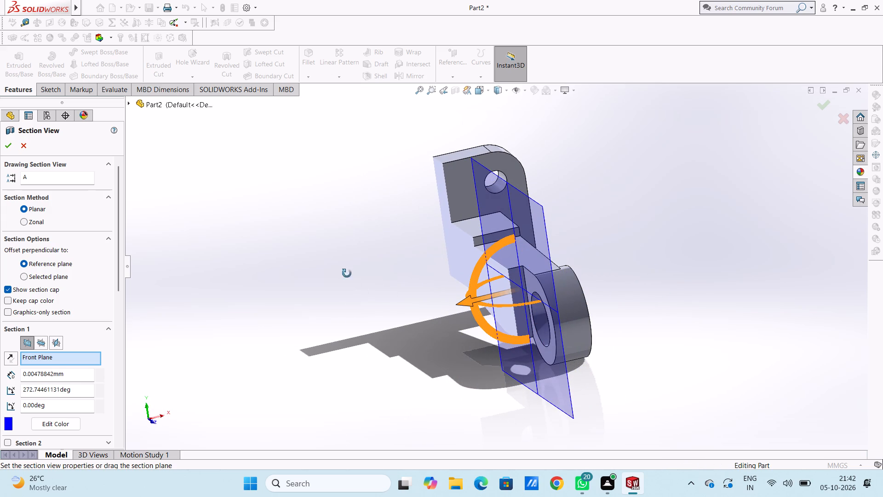
middle_click_drag(347, 273, 499, 400)
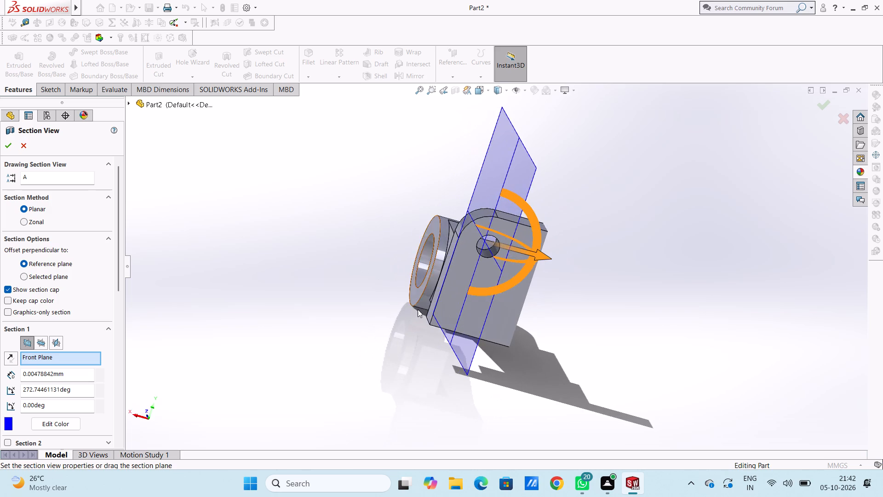
middle_click_drag(420, 312, 349, 335)
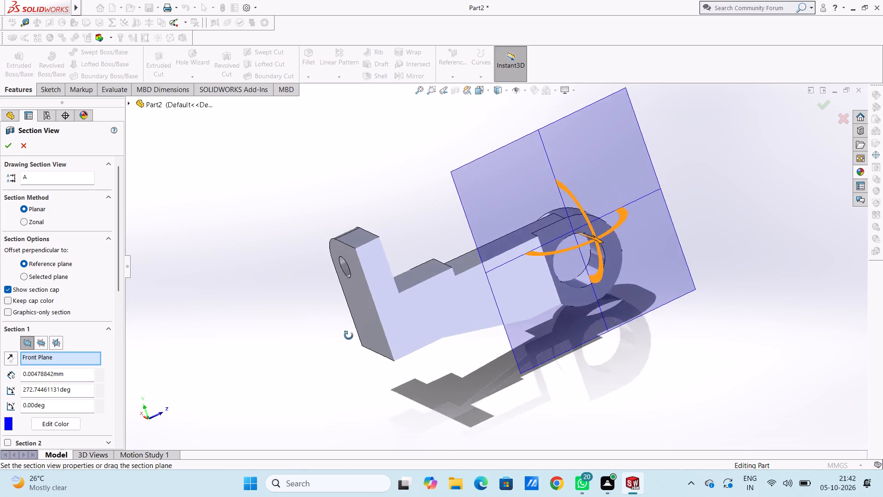
middle_click_drag(349, 335, 331, 328)
middle_click_drag(331, 327, 309, 318)
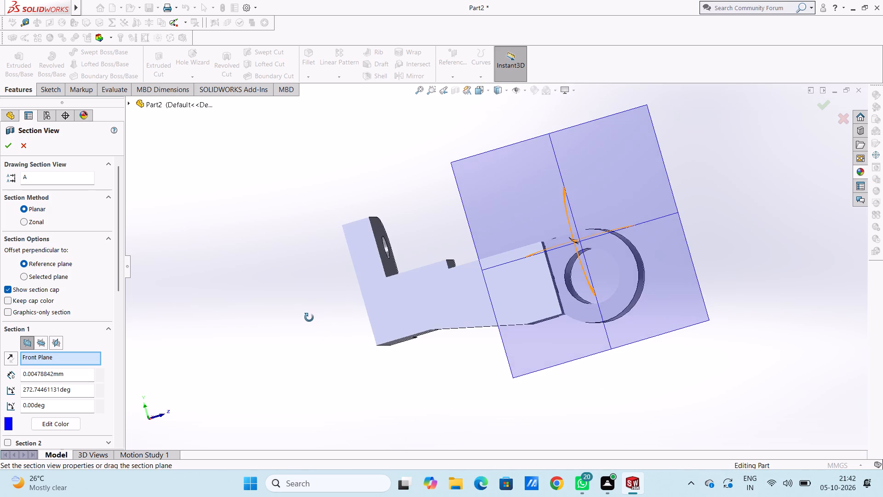
middle_click_drag(309, 318, 349, 341)
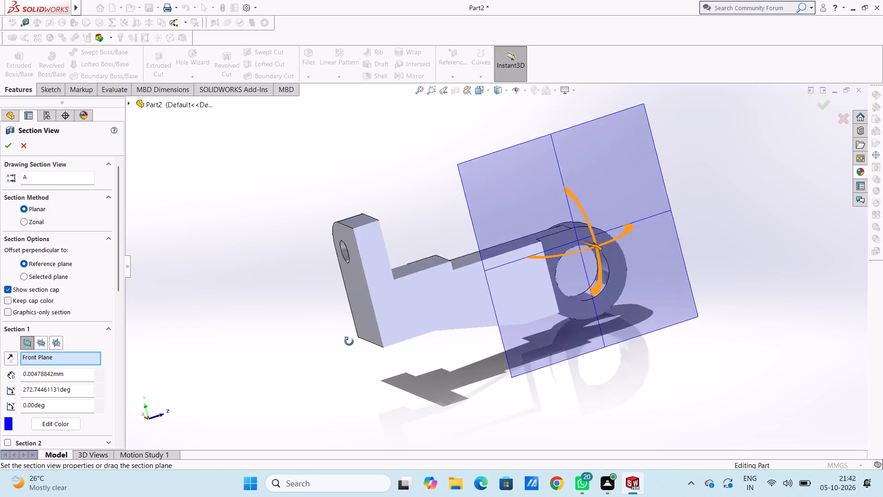
middle_click_drag(349, 341, 273, 337)
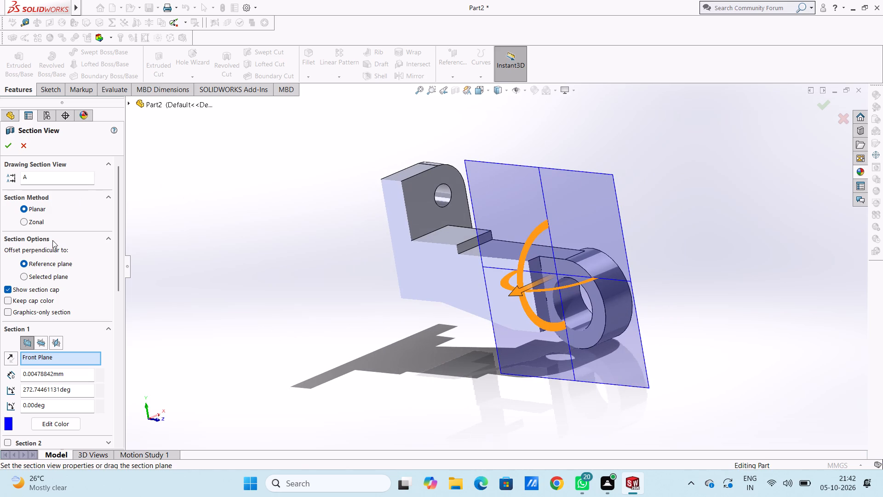
left_click(7, 146)
Inspect the sectioned part, turn off the section view, and return to the isometric view.
middle_click_drag(291, 246, 317, 261)
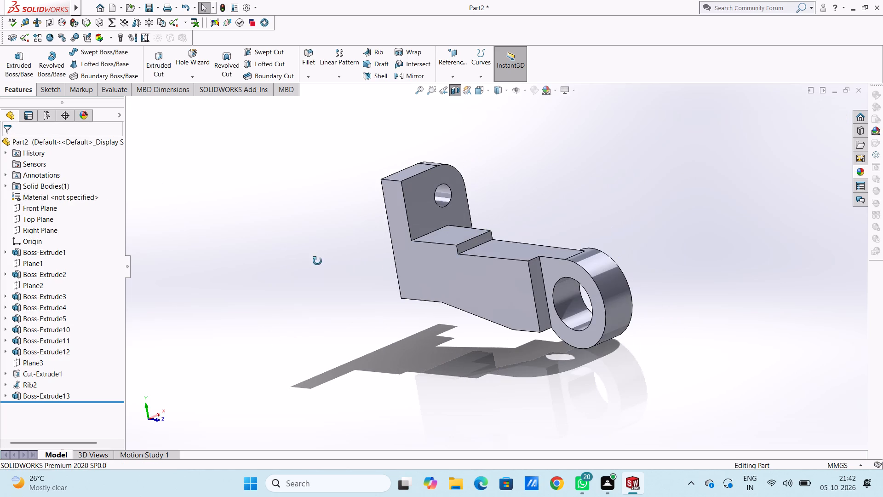
scroll(319, 262, "down", 1)
middle_click_drag(317, 261, 262, 255)
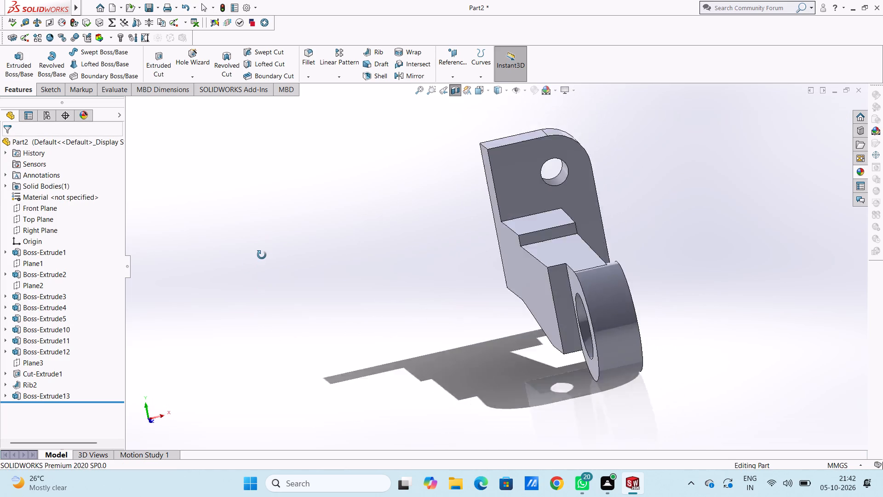
middle_click_drag(262, 255, 301, 267)
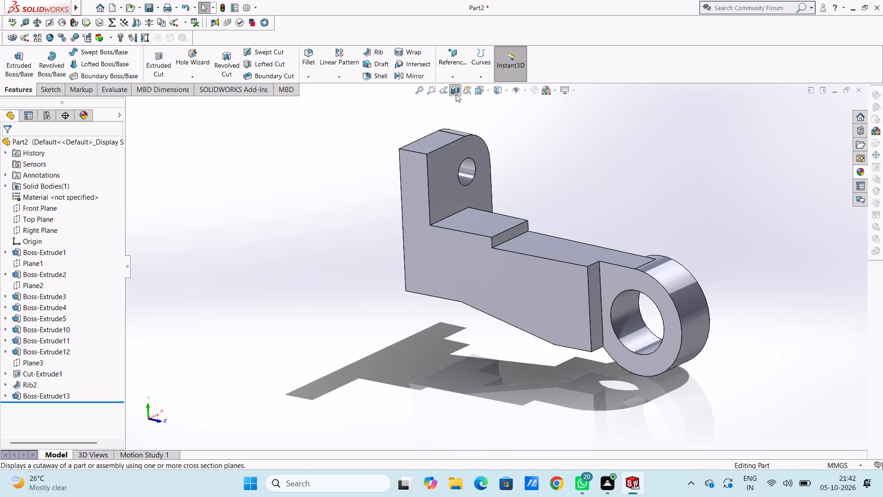
left_click(456, 94)
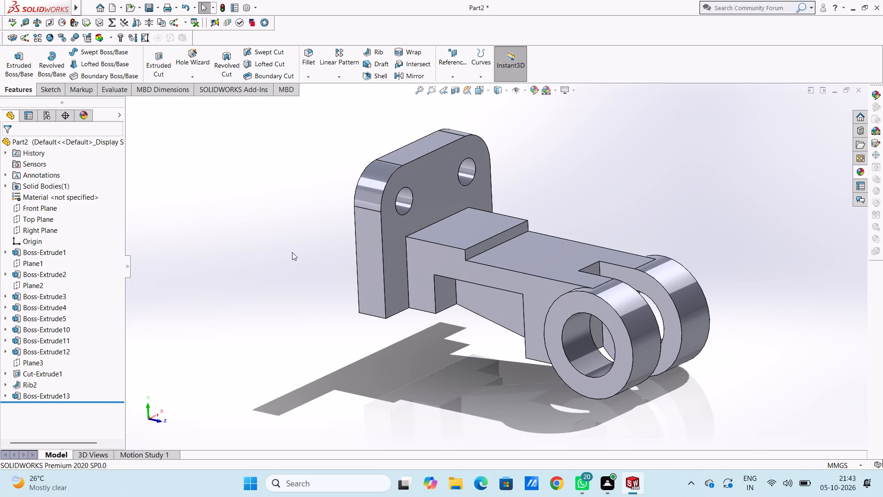
key("ctrl+7")
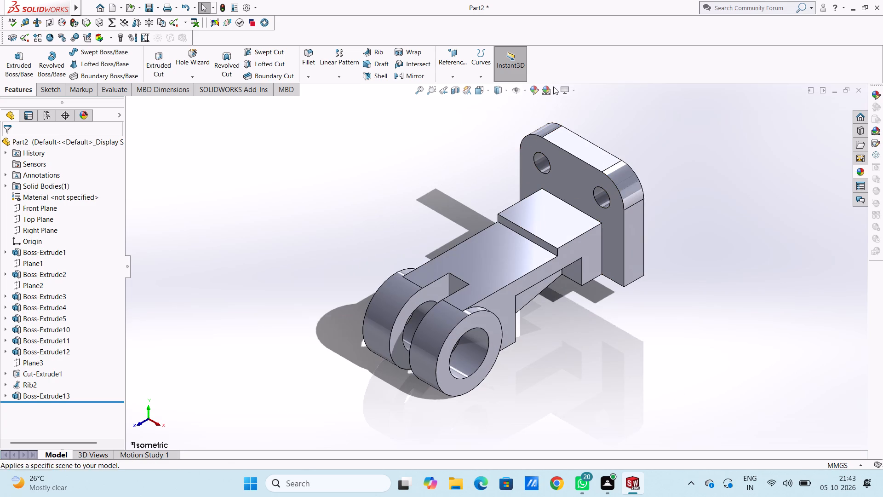
Apply a muted reddish-brown colour to the whole part.
left_click(532, 91)
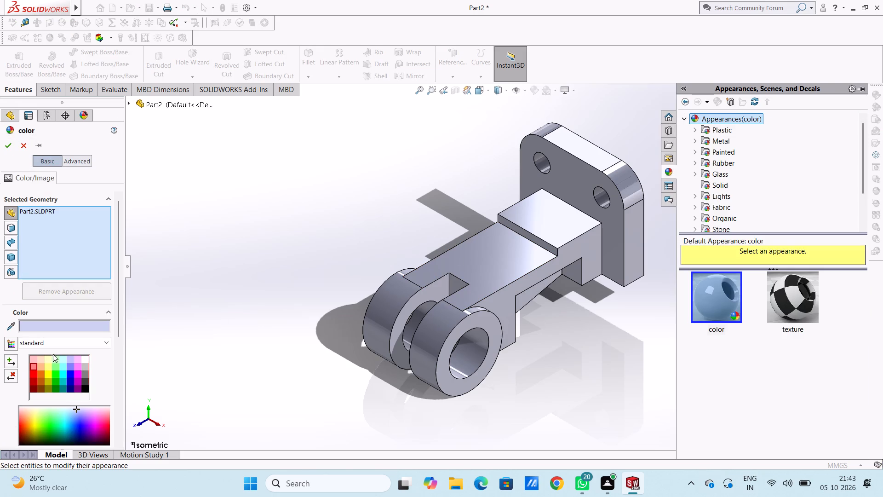
left_click(32, 325)
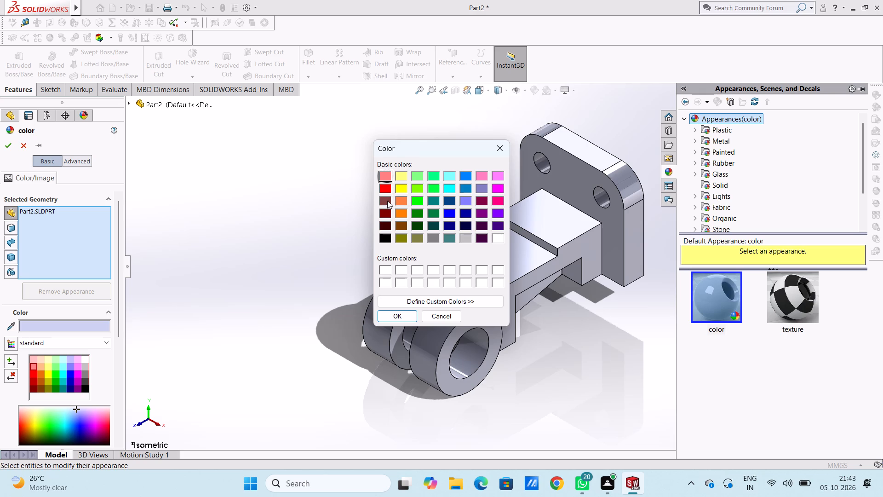
left_click(382, 176)
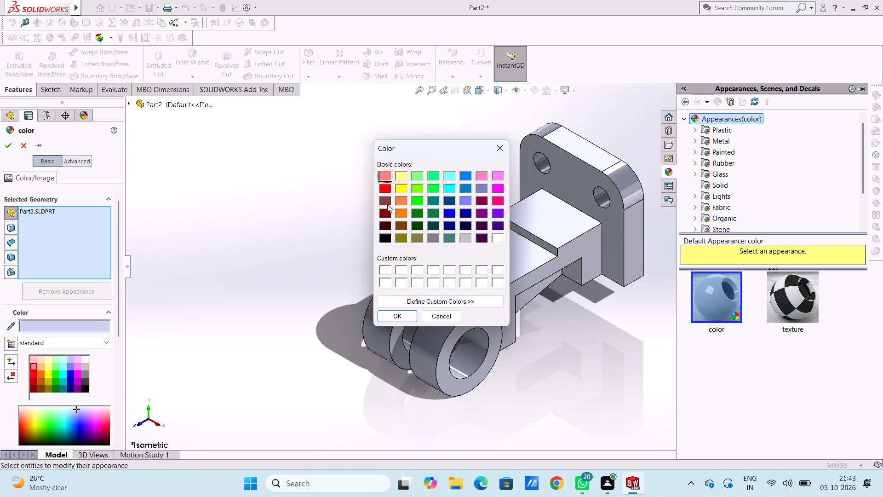
left_click(387, 202)
left_click(397, 313)
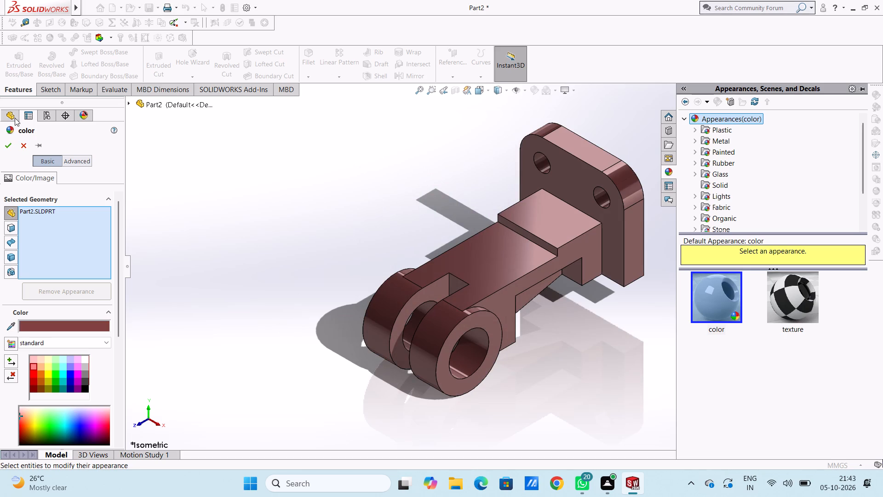
left_click(9, 147)
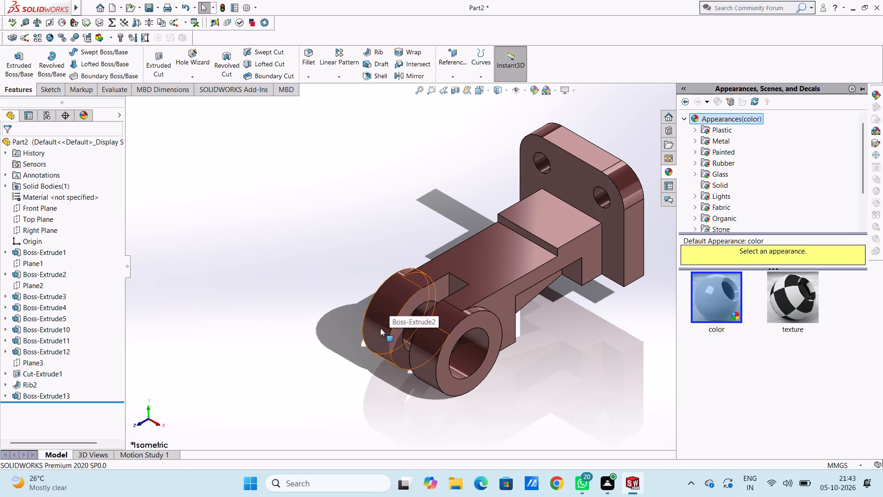
Select the near ring's outer cylindrical face, front face and bore for colouring, trying black on them.
left_click(439, 342)
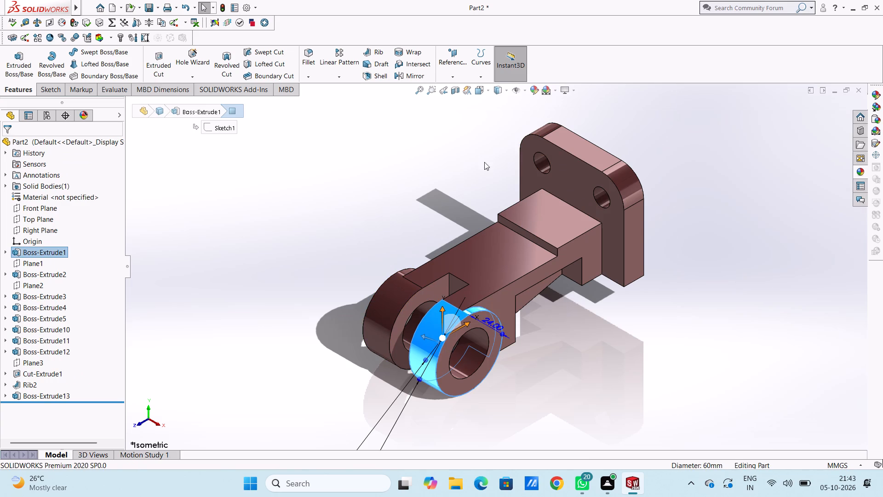
left_click(533, 90)
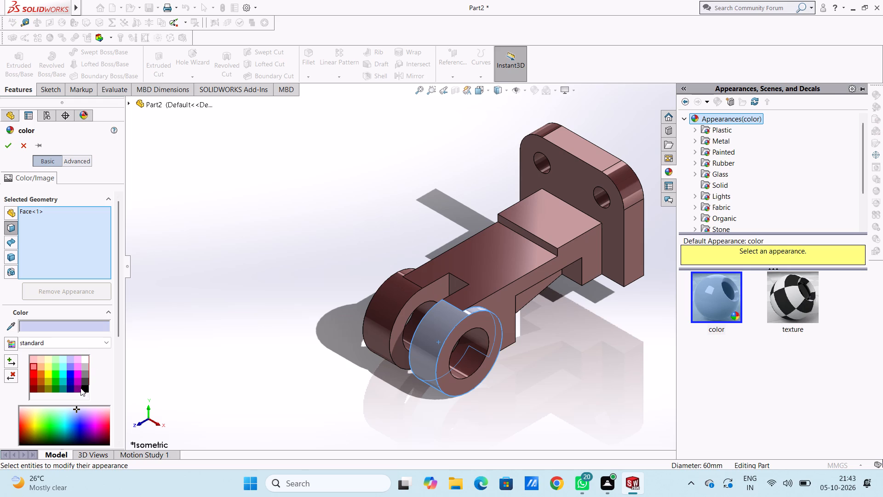
left_click(87, 381)
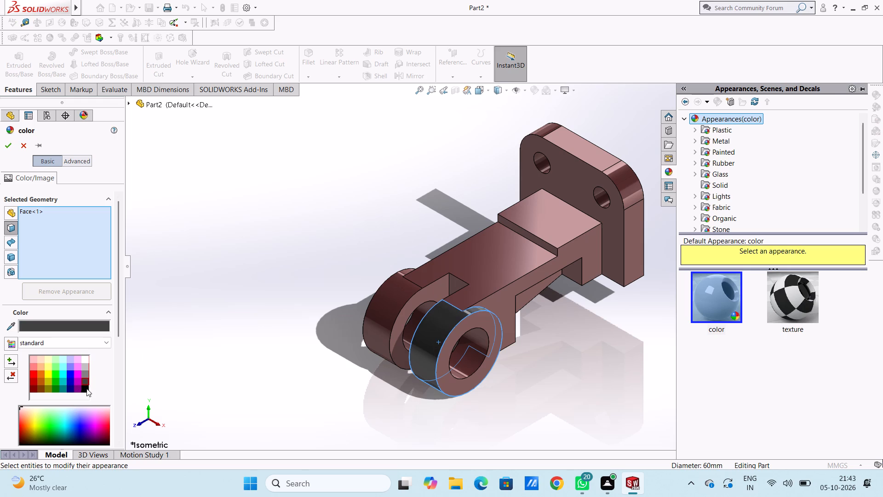
left_click(86, 389)
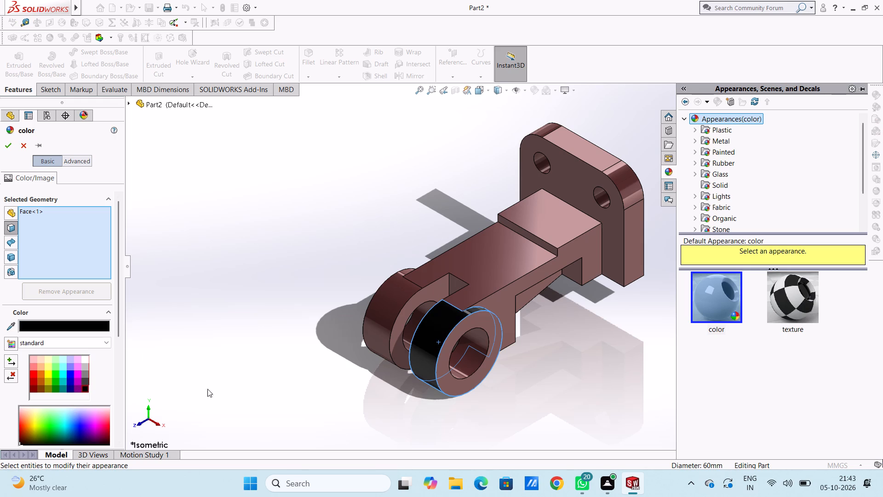
scroll(497, 338, "down", 3)
left_click(474, 304)
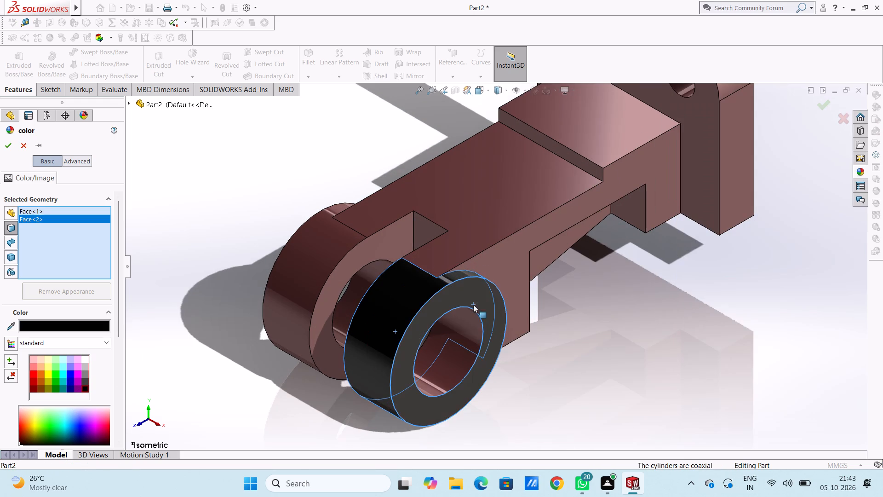
left_click(446, 341)
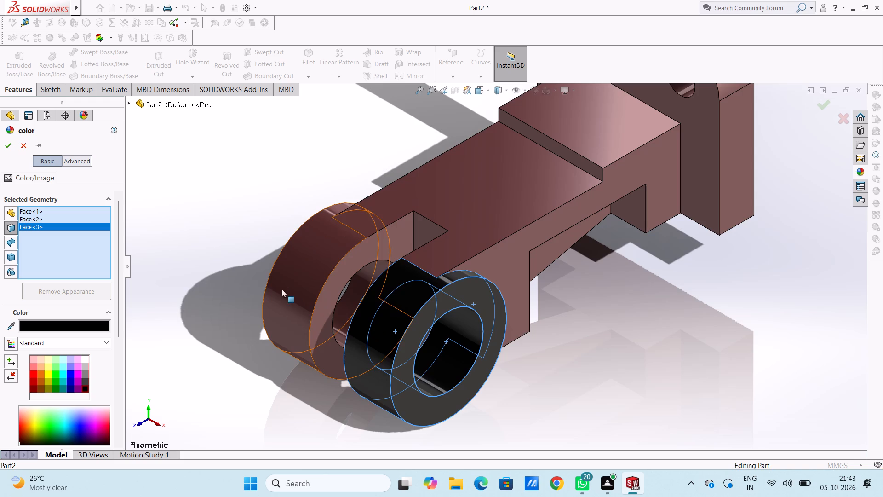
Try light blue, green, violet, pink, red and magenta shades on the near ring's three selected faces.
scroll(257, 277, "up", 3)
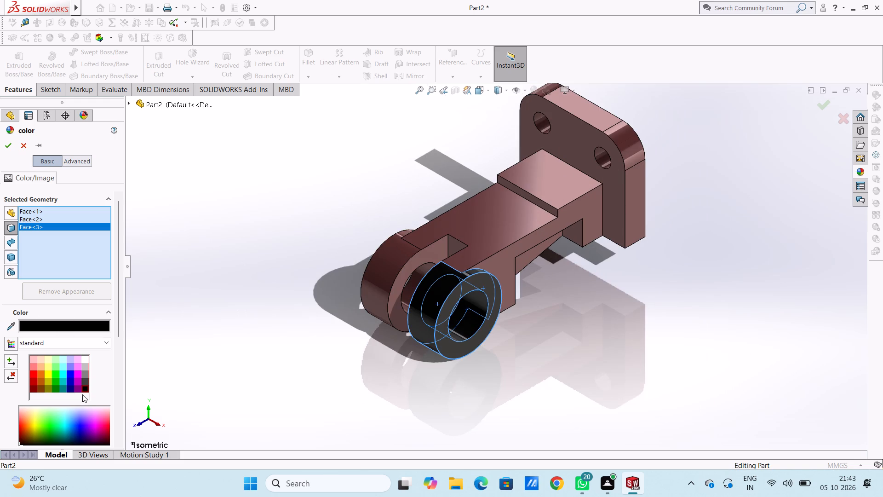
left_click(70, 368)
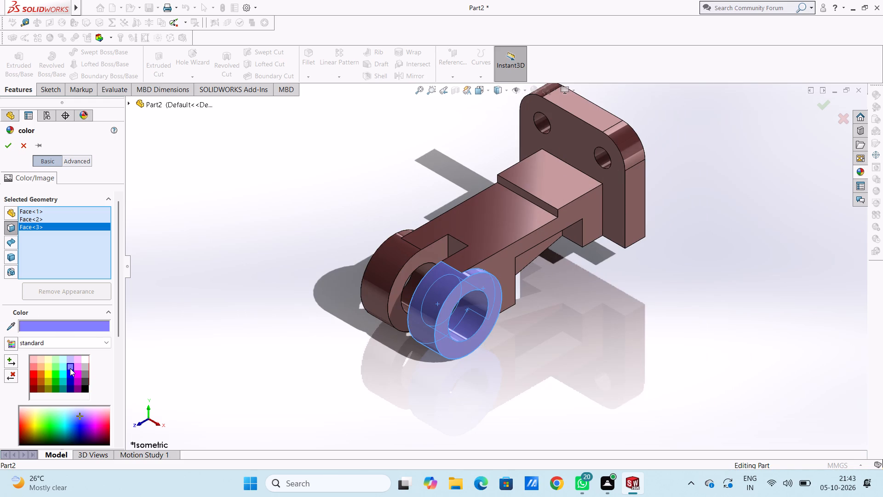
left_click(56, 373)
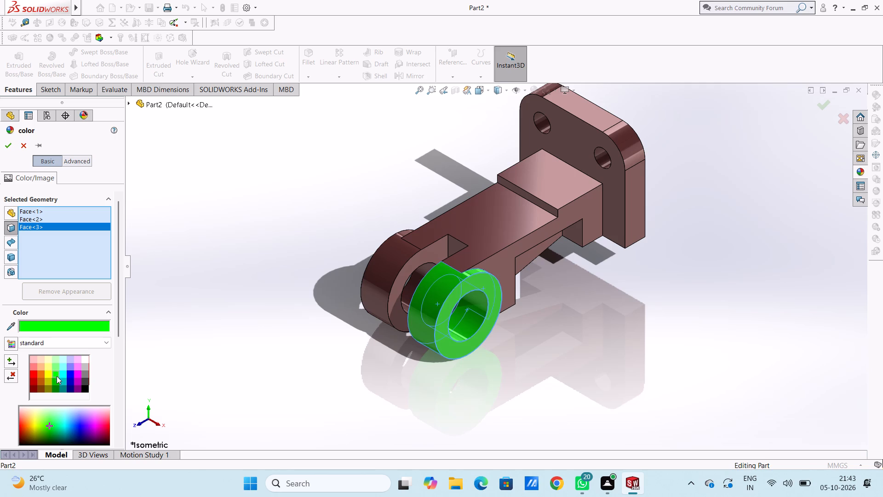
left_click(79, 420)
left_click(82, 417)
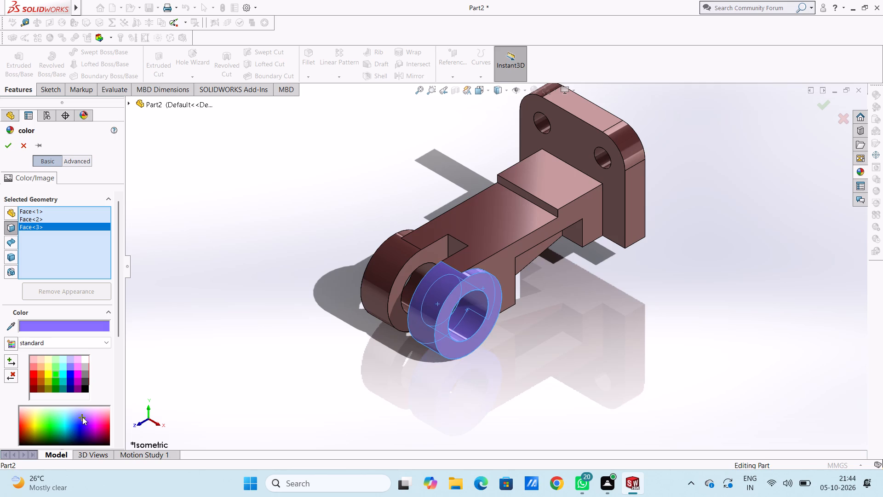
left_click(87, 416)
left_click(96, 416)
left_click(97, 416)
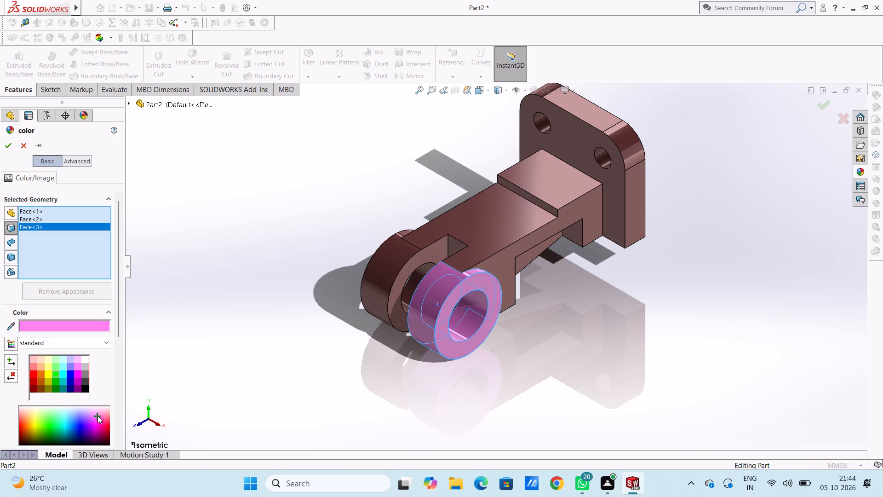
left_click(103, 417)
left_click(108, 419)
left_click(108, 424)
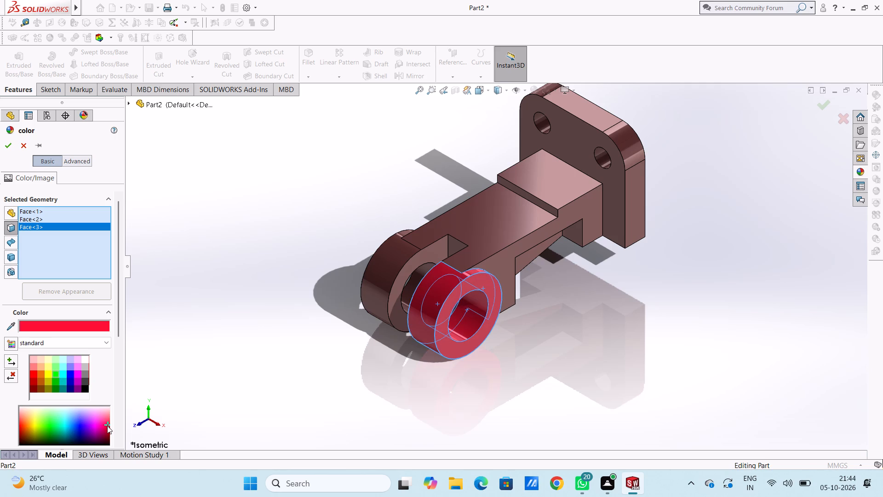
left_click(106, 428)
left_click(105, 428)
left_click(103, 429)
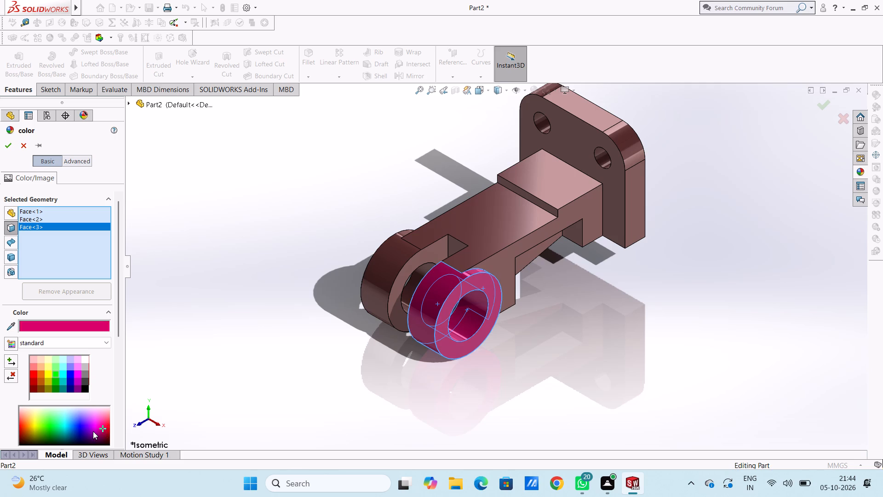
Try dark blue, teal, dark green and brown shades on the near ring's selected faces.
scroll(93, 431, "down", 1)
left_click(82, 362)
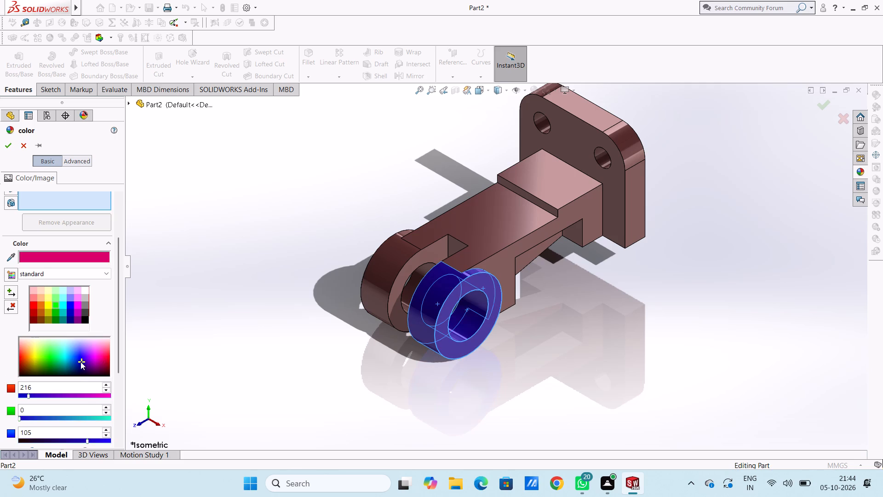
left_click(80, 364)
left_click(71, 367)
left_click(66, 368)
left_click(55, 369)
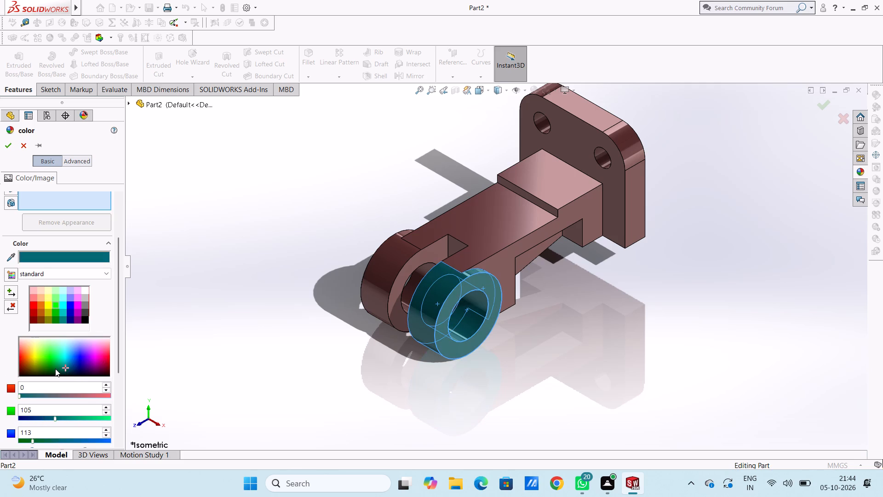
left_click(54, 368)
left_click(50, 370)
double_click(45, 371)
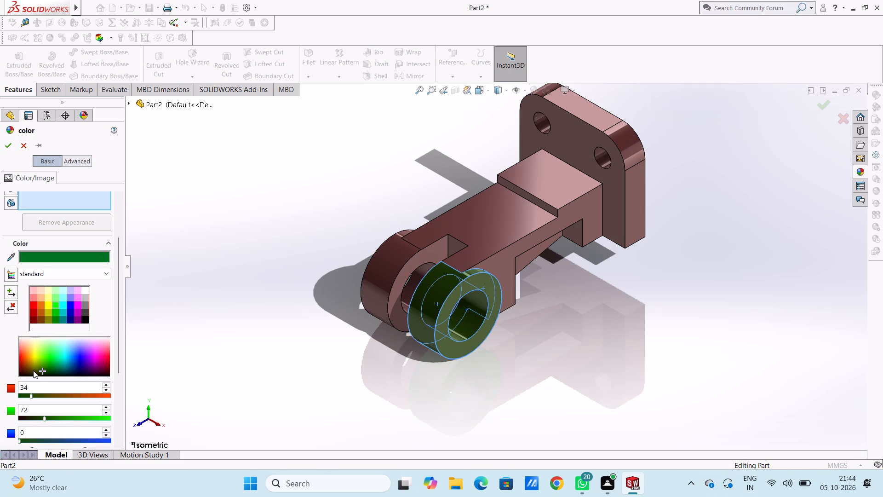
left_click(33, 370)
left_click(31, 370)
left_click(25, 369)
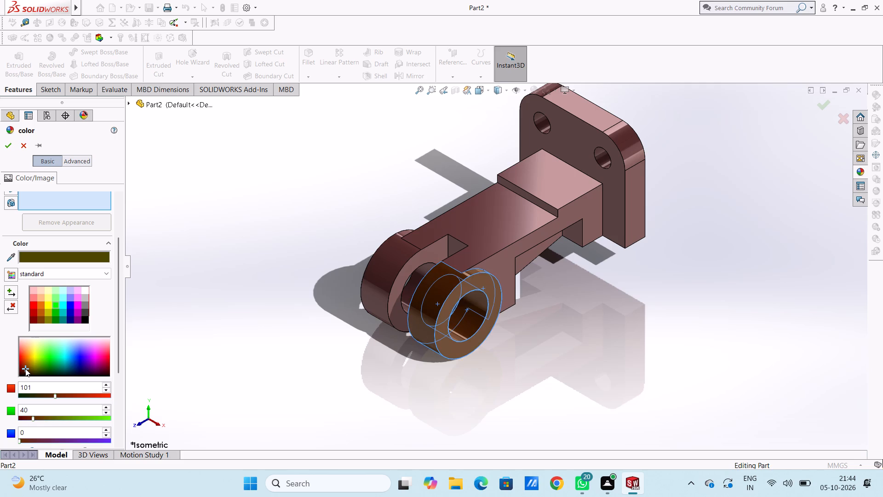
Try orange shades on the near ring's selected faces, settling on light yellow with RGB 254, 255, 93.
left_click(22, 359)
left_click(25, 359)
left_click(25, 352)
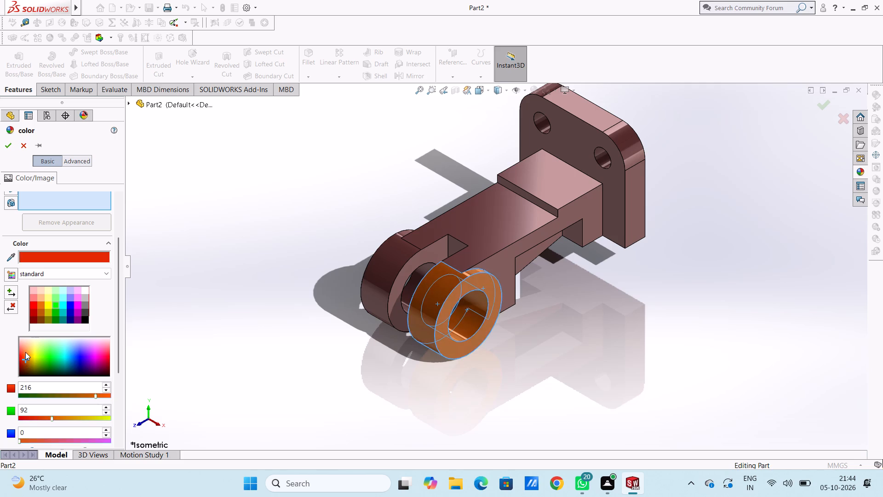
left_click(28, 349)
left_click(28, 348)
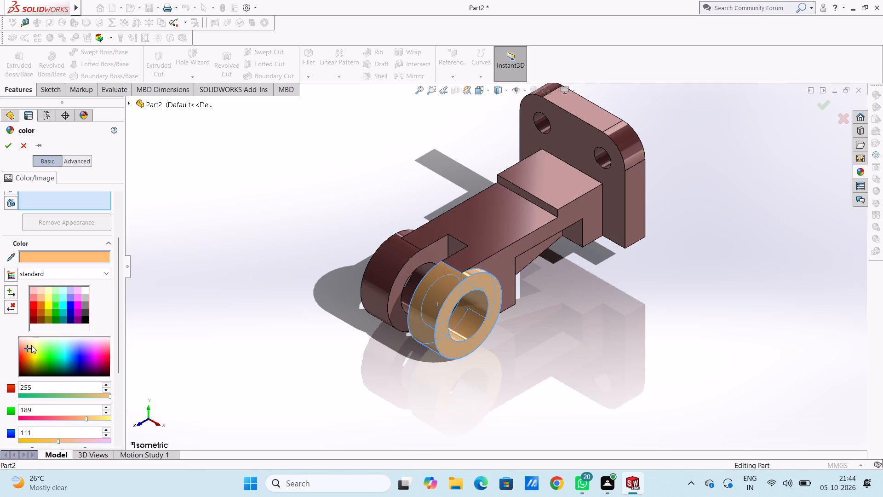
left_click(31, 345)
left_click(34, 349)
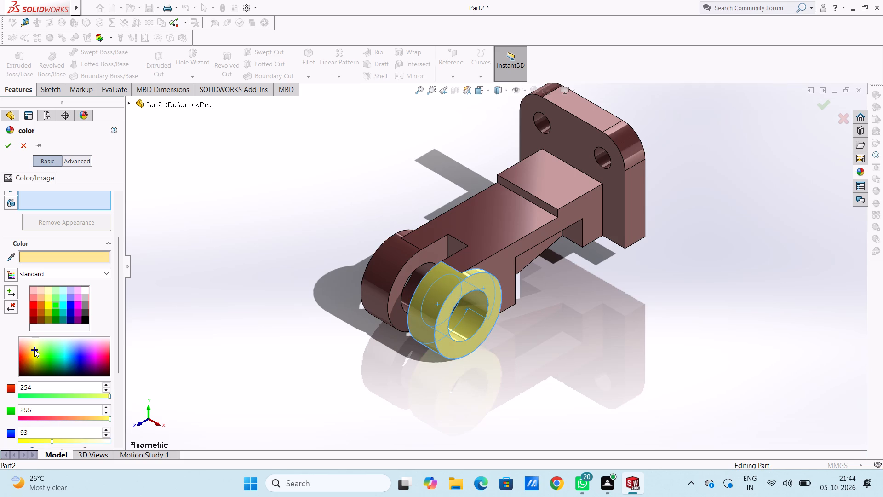
Add the far ring's outer cylindrical face, inner side face and bore to the yellow colouring.
left_click(368, 277)
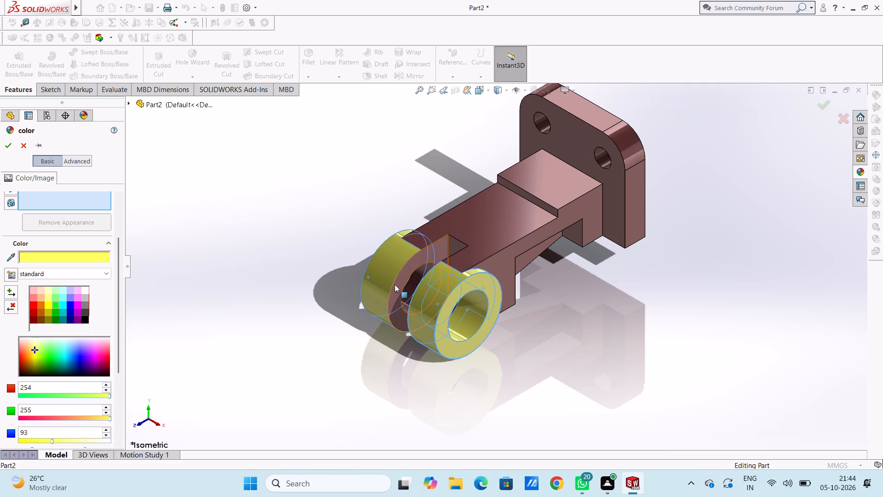
left_click(396, 285)
left_click(412, 282)
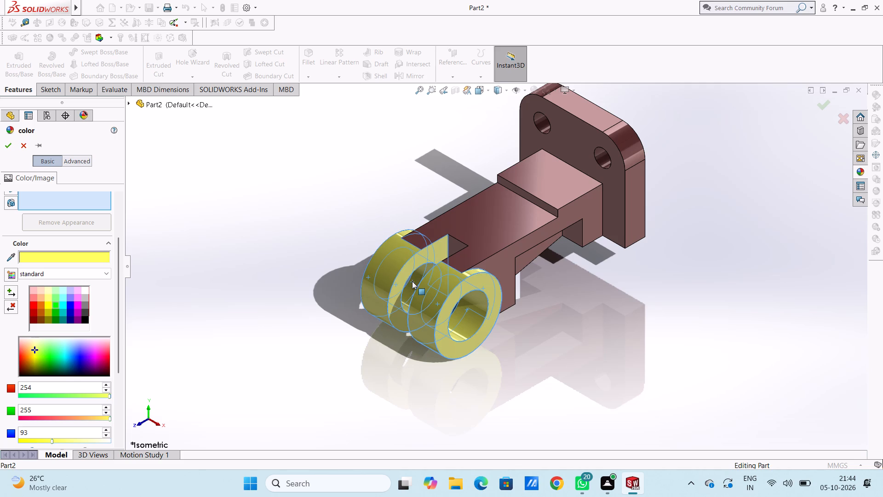
Add the slot's end face, the near ring's inner side face and the far ring's outer side face to the yellow colouring.
middle_click_drag(605, 311, 648, 310)
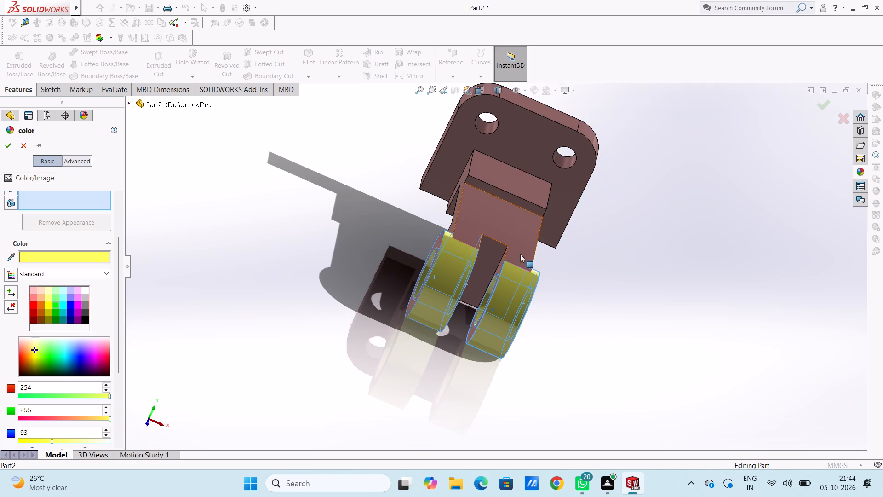
left_click(487, 257)
middle_click_drag(559, 305, 579, 319)
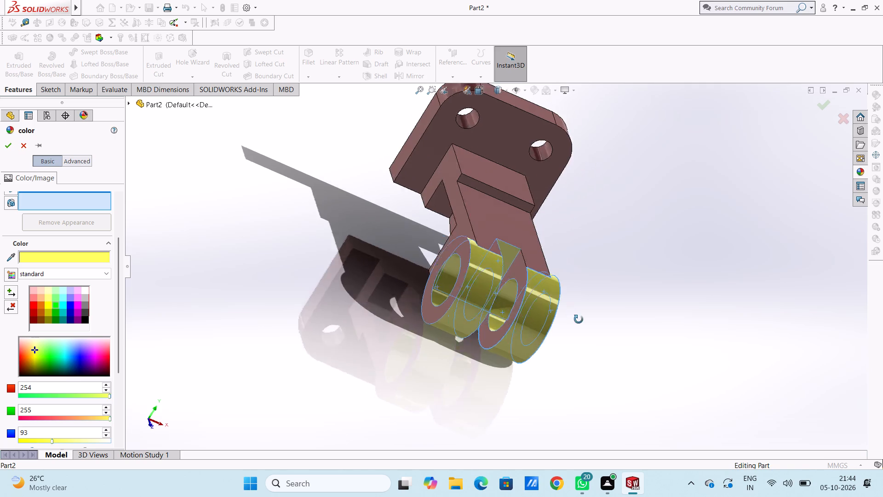
middle_click_drag(579, 319, 582, 326)
left_click(529, 274)
middle_click_drag(629, 296, 621, 297)
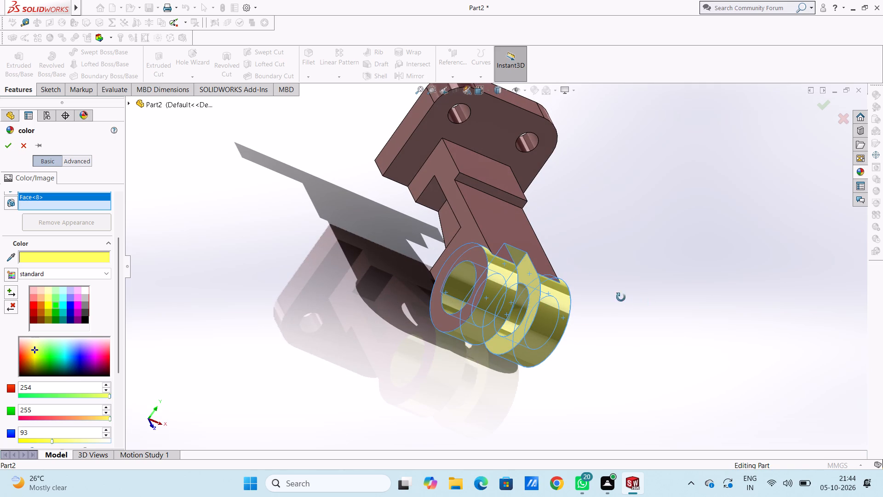
middle_click_drag(621, 297, 647, 338)
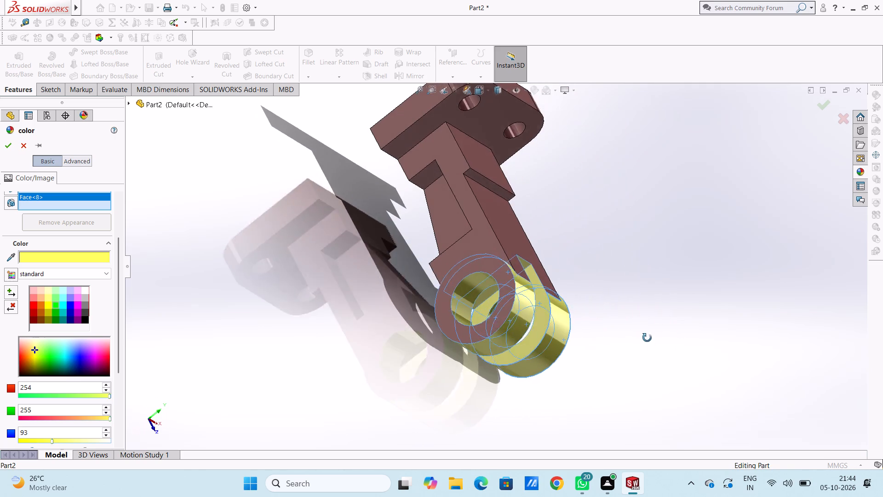
middle_click_drag(647, 338, 679, 364)
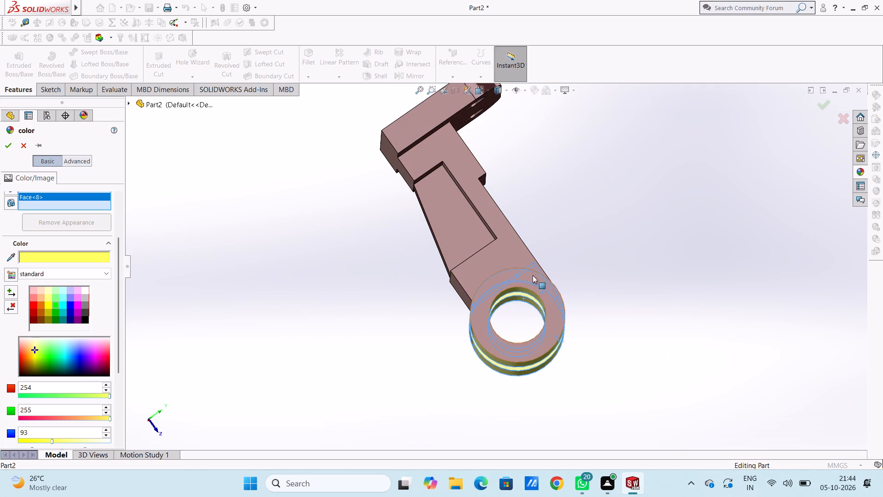
left_click(535, 279)
middle_click_drag(631, 320, 489, 255)
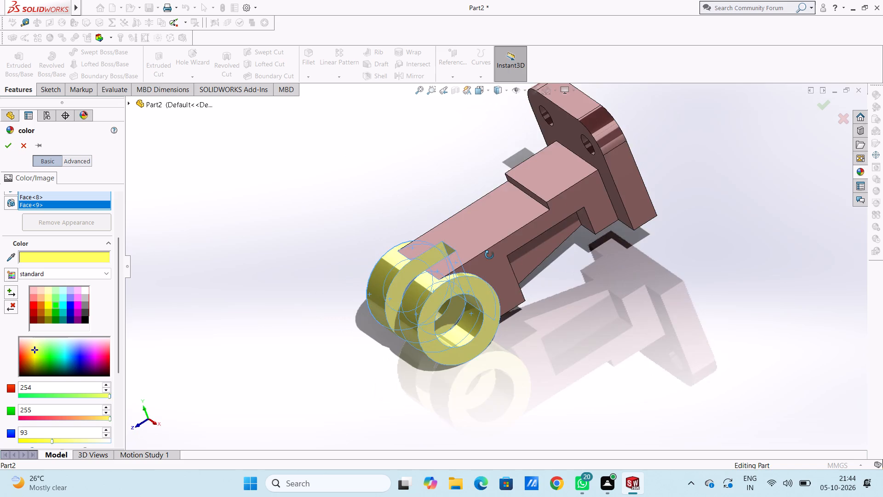
middle_click_drag(489, 255, 508, 155)
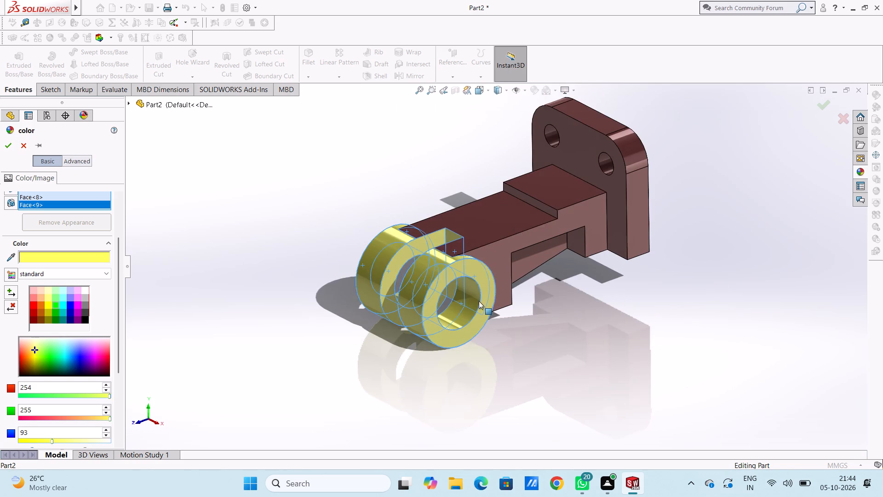
middle_click_drag(477, 300, 468, 297)
scroll(371, 315, "up", 3)
middle_click_drag(384, 307, 415, 333)
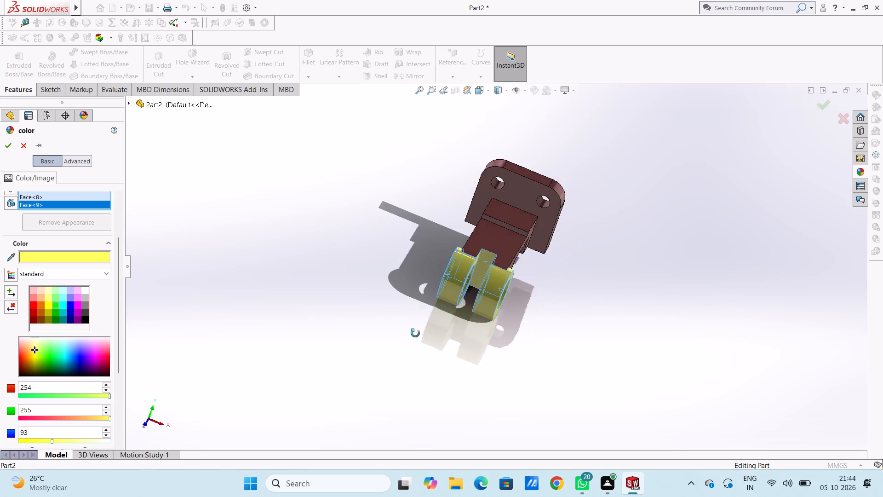
middle_click_drag(415, 333, 390, 336)
Shift the selected ring and slot faces to a light yellow-green with RGB 213, 255, 139.
scroll(59, 349, "down", 1)
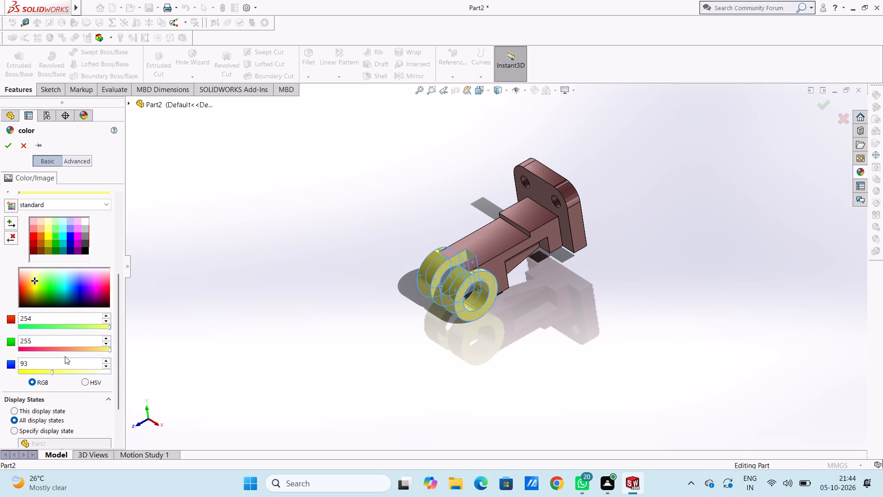
left_click(53, 325)
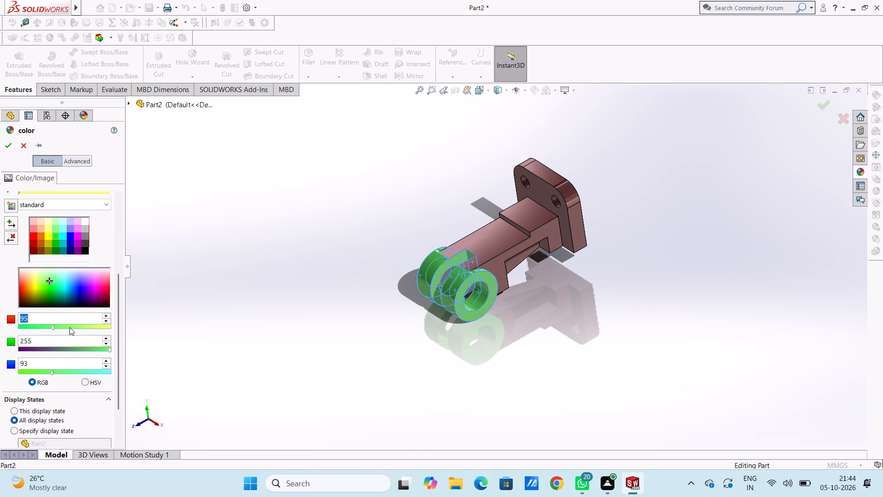
left_click(69, 327)
left_click(73, 327)
left_click(80, 328)
left_click(86, 328)
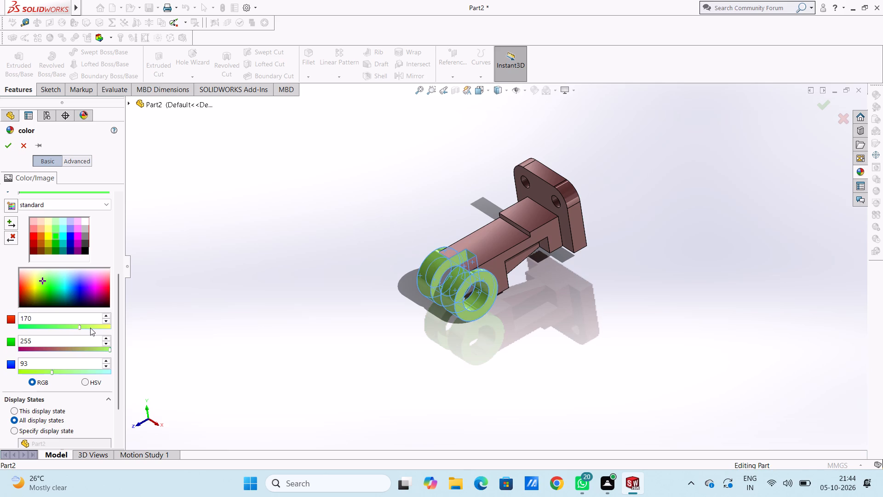
left_click(90, 327)
left_click(92, 326)
left_click(92, 326)
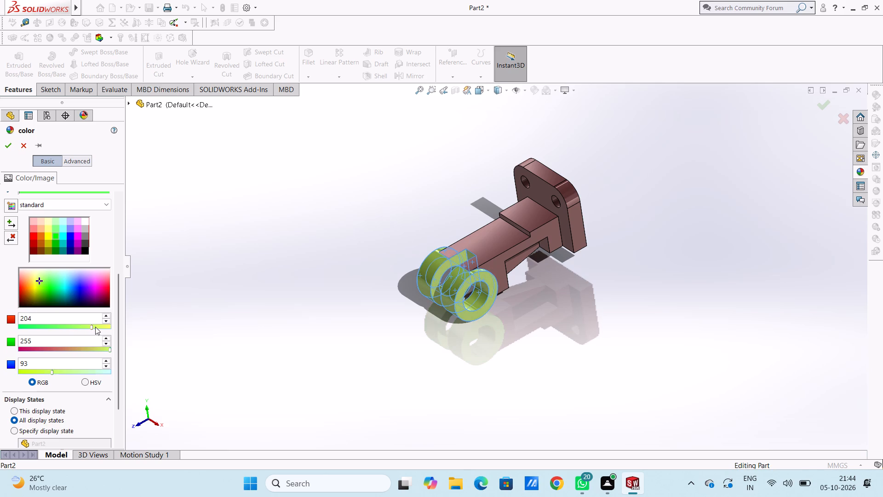
left_click(95, 327)
left_click(69, 370)
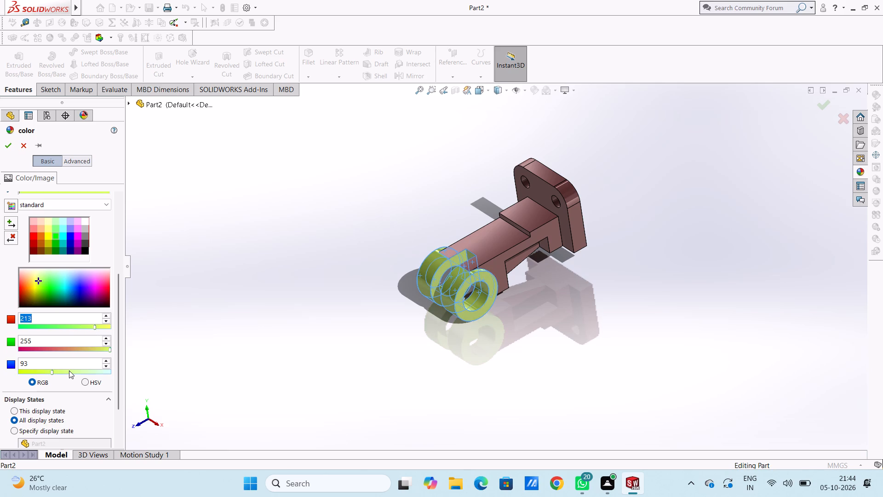
left_click(10, 144)
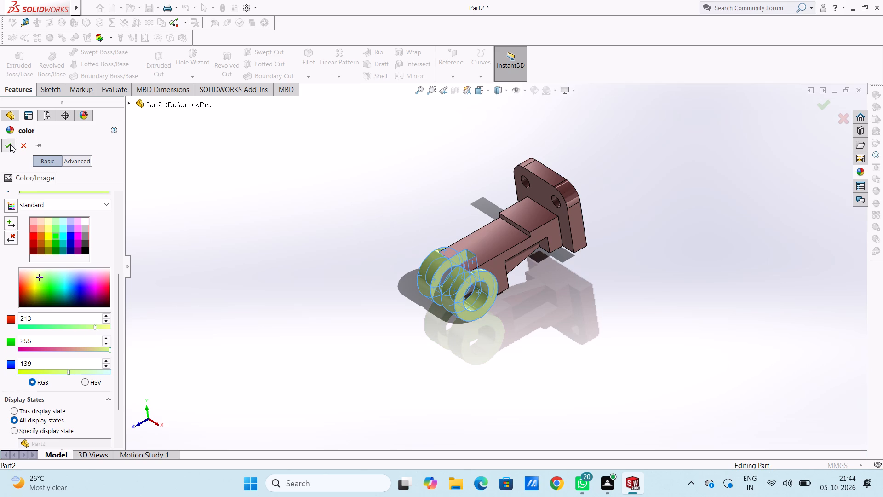
Examine the recoloured rings and arm from several sides, finishing in the isometric view.
middle_click_drag(218, 291, 279, 246)
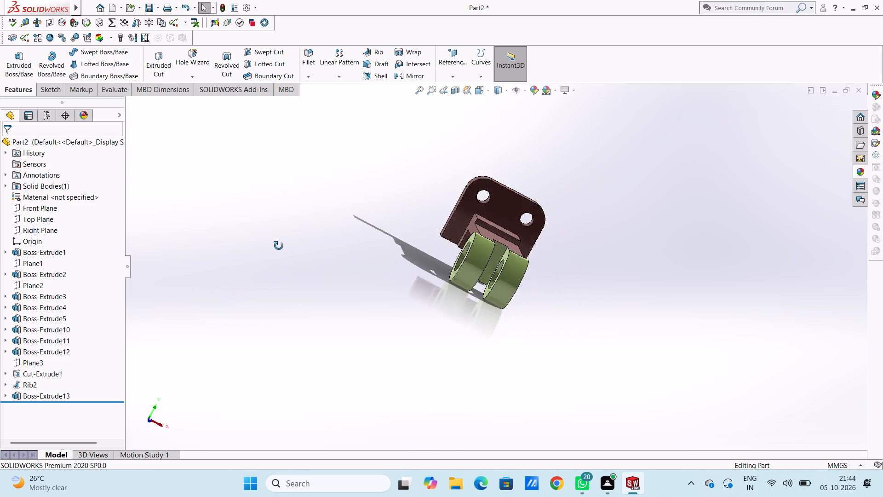
middle_click_drag(279, 246, 290, 293)
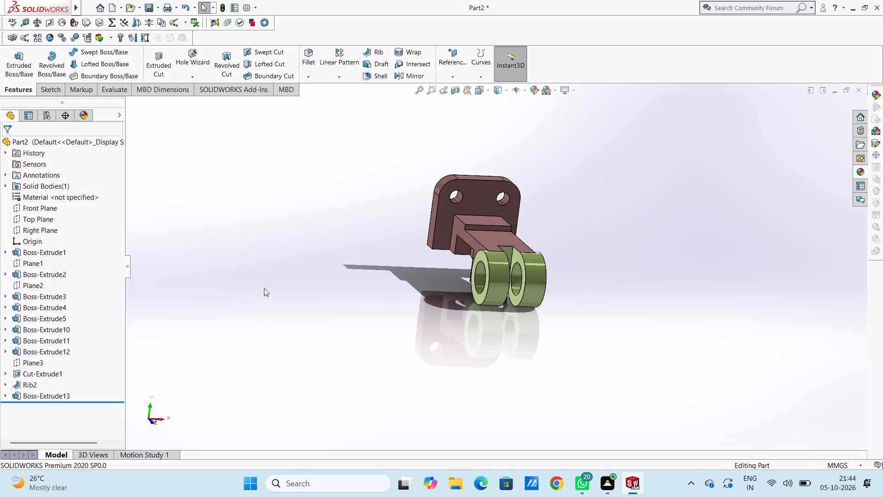
middle_click_drag(241, 276, 227, 269)
middle_click_drag(310, 306, 244, 331)
scroll(185, 268, "down", 1)
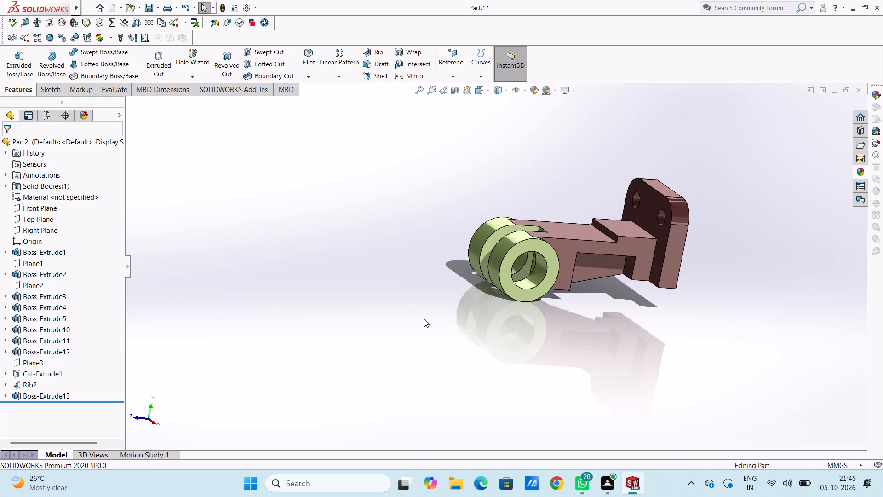
scroll(421, 318, "up", 3)
middle_click_drag(421, 318, 443, 378)
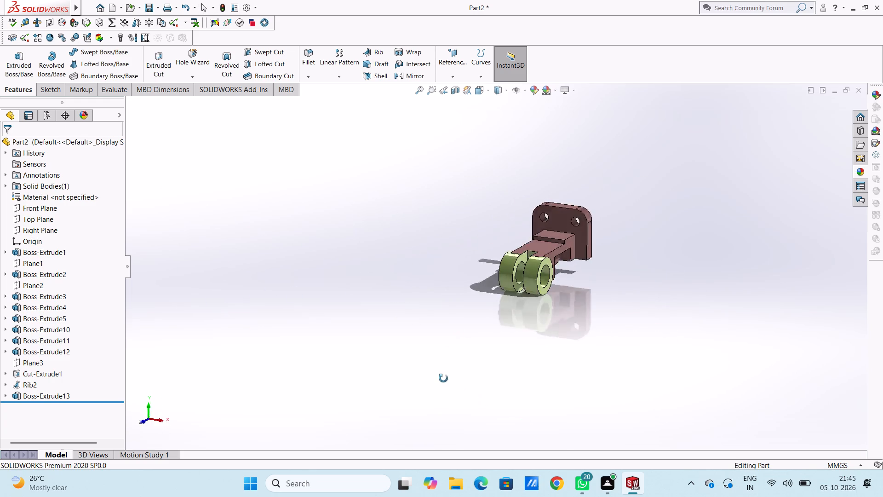
middle_click_drag(443, 378, 396, 405)
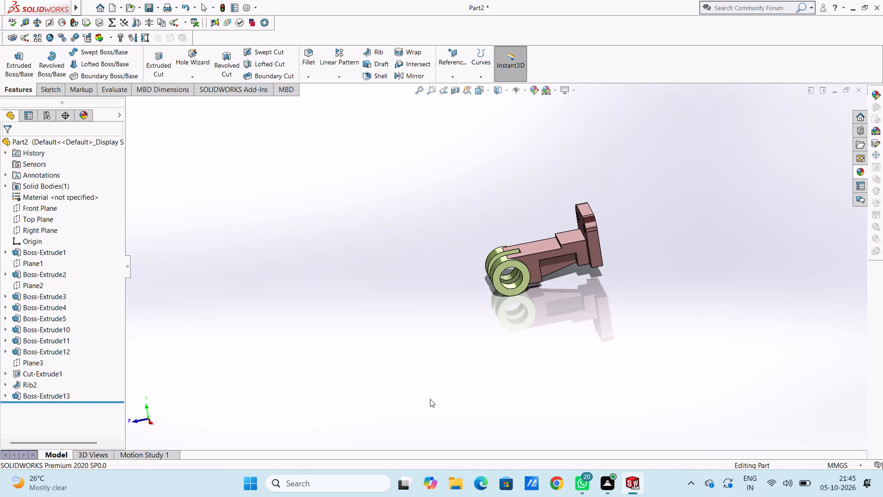
key("ctrl+7")
scroll(430, 399, "up", 1)
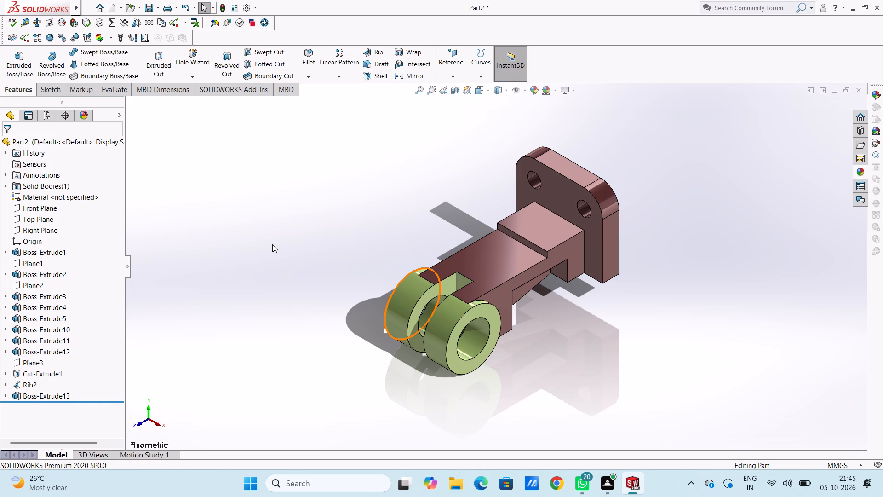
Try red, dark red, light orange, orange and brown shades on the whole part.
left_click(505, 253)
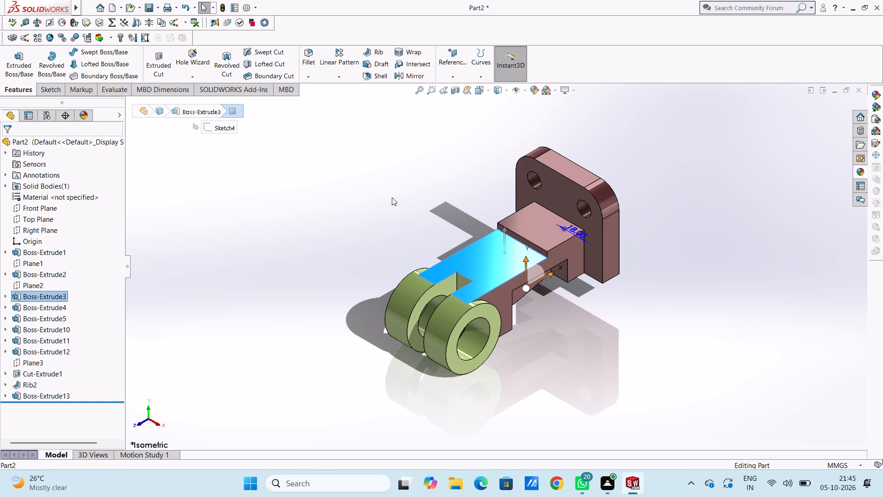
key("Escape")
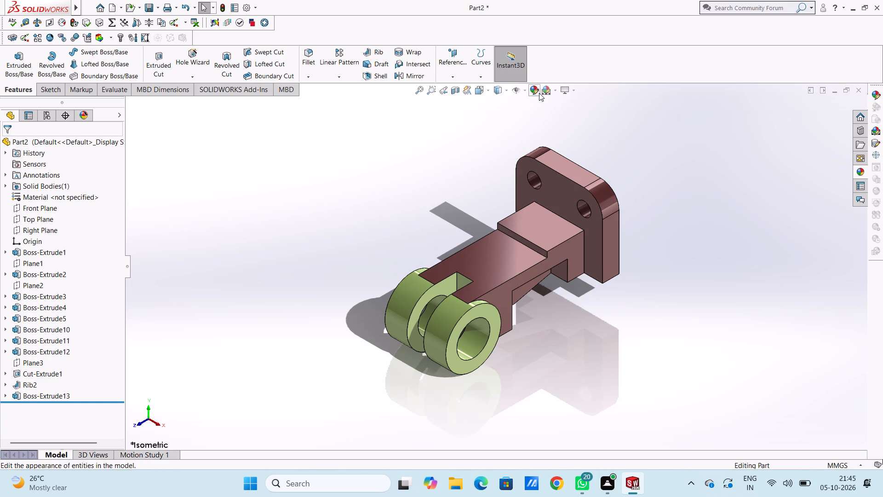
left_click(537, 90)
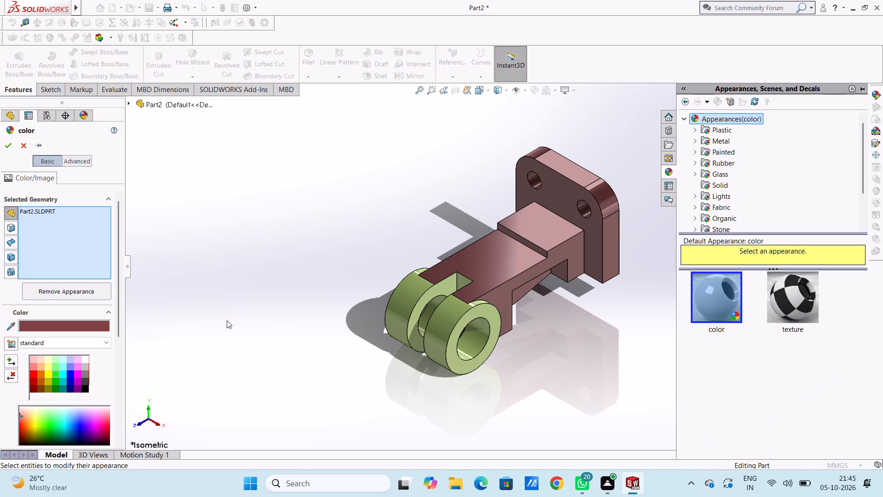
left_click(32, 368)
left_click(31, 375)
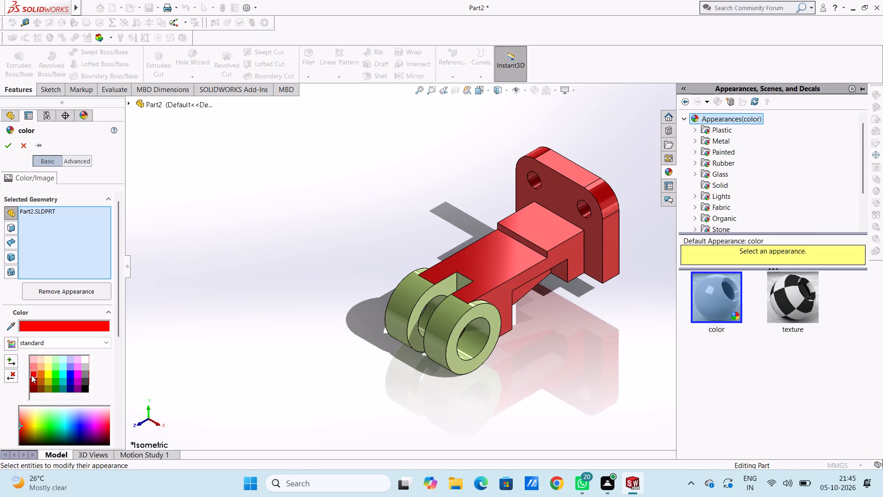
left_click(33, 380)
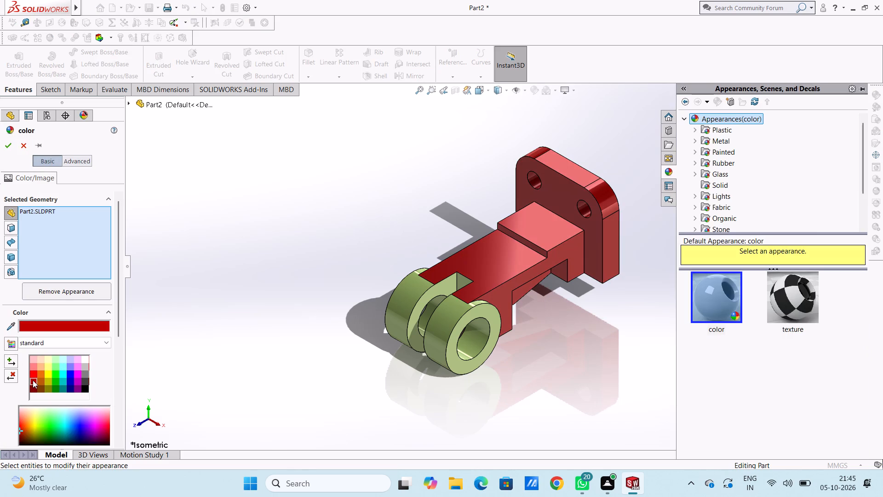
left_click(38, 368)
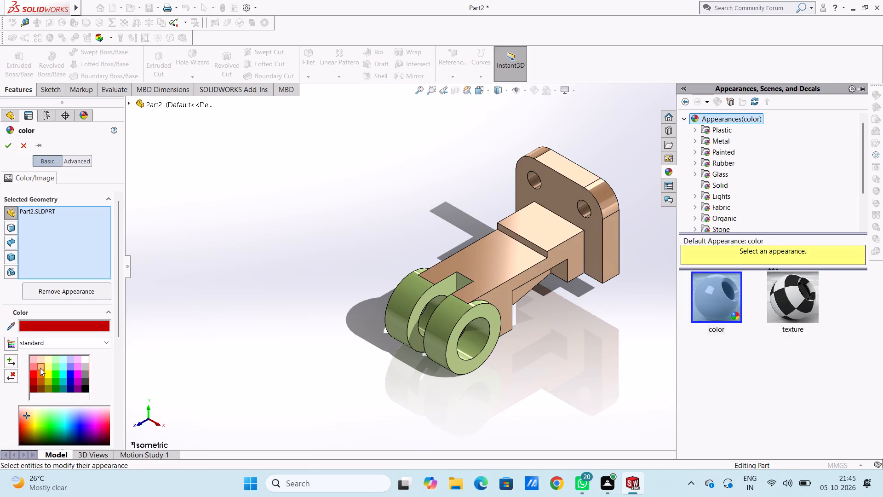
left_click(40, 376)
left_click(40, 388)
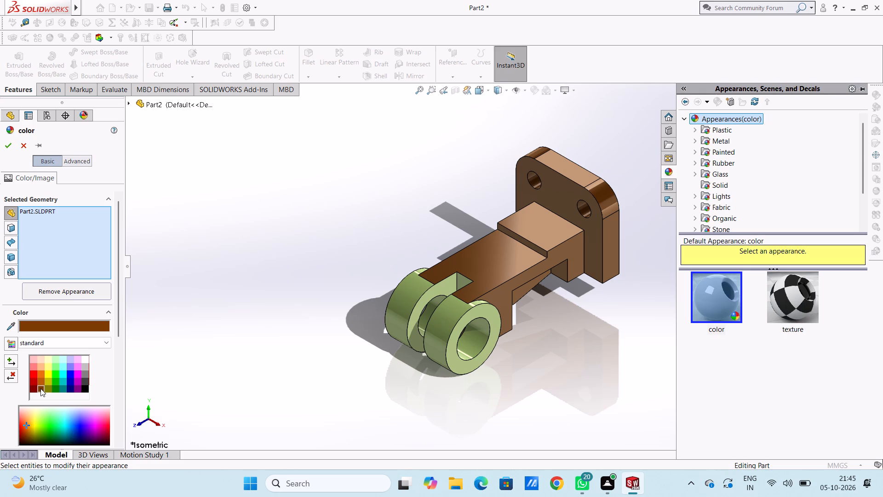
Try green and teal shades on the whole part, settling on turquoise with RGB 21, 255, 215.
scroll(56, 379, "down", 1)
left_click(46, 362)
left_click(49, 358)
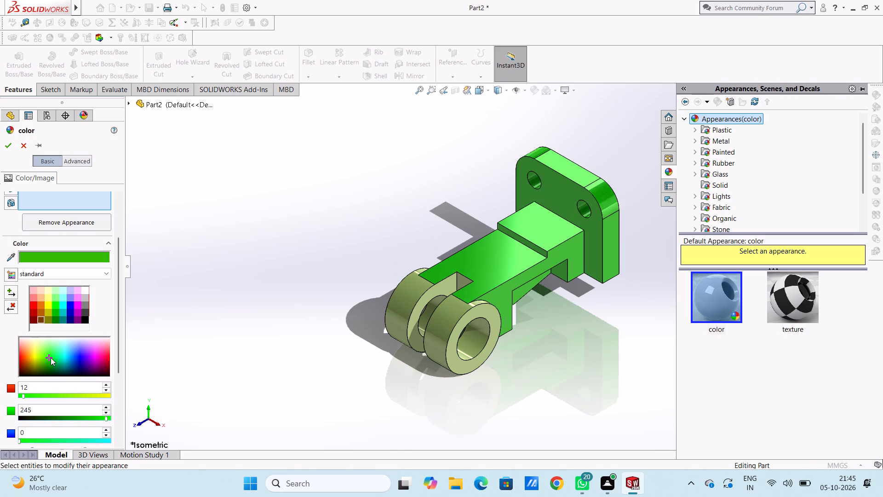
left_click(59, 353)
left_click(60, 364)
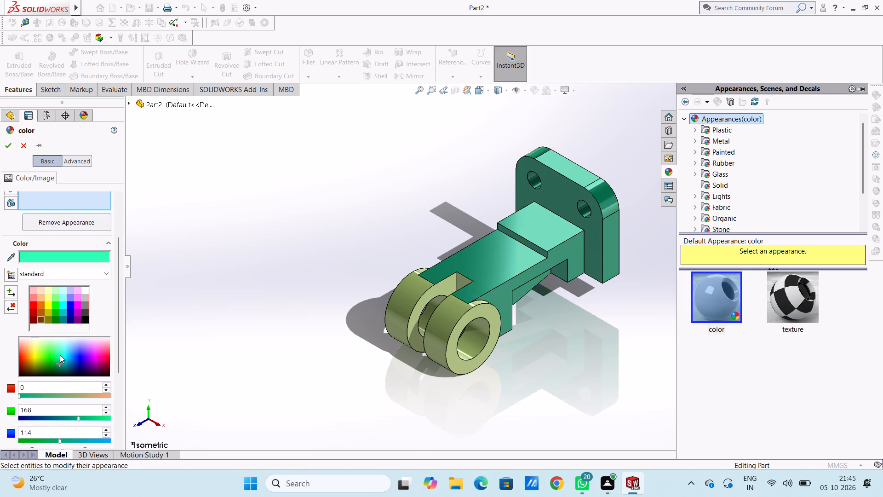
left_click(60, 355)
left_click(62, 355)
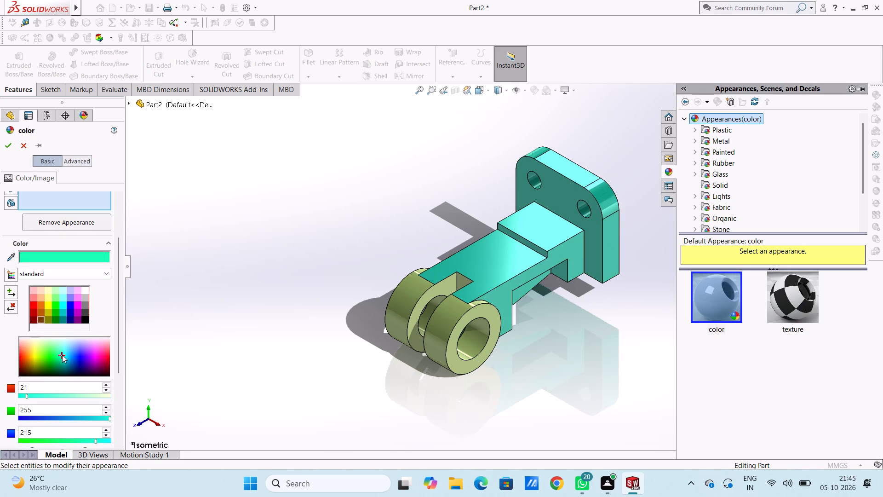
left_click(8, 144)
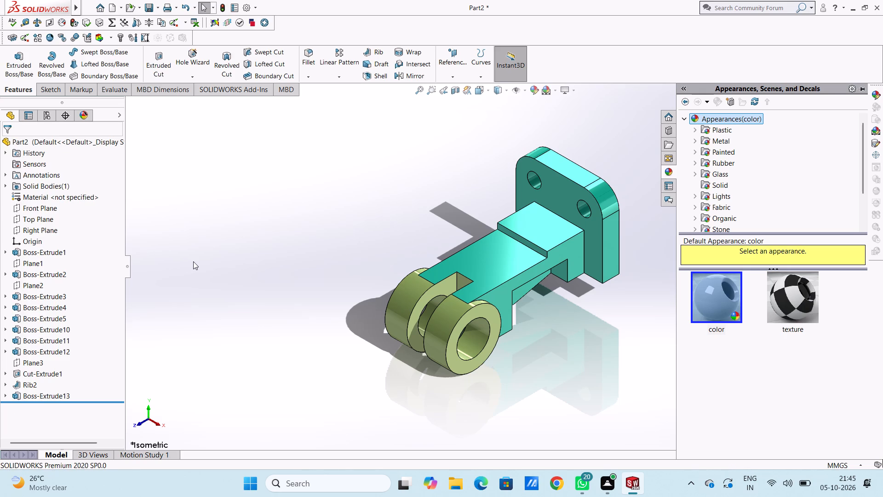
Apply the metal appearance chromium plate to the near ring's bore face.
scroll(421, 321, "down", 3)
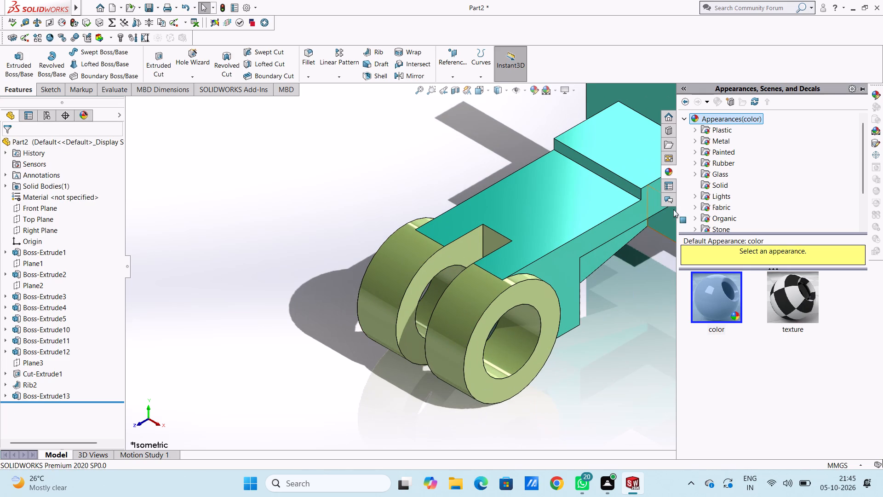
left_click(705, 144)
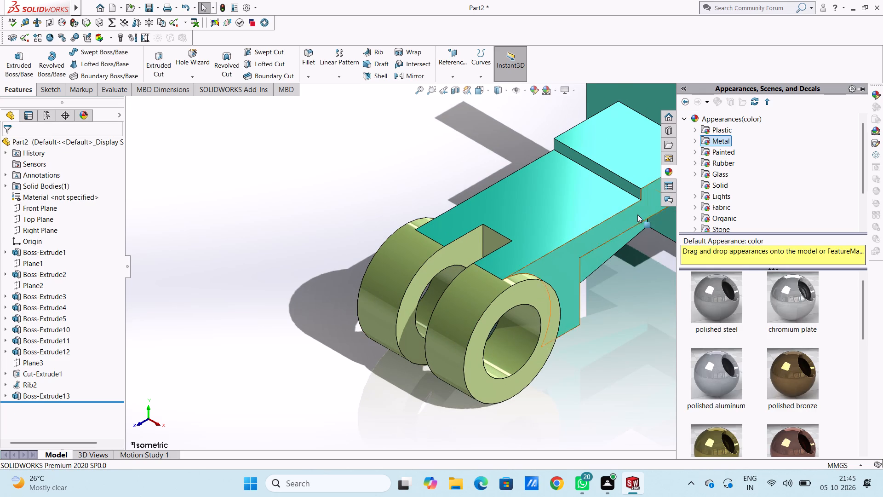
scroll(622, 223, "down", 1)
scroll(429, 382, "down", 5)
left_click_drag(789, 299, 784, 298)
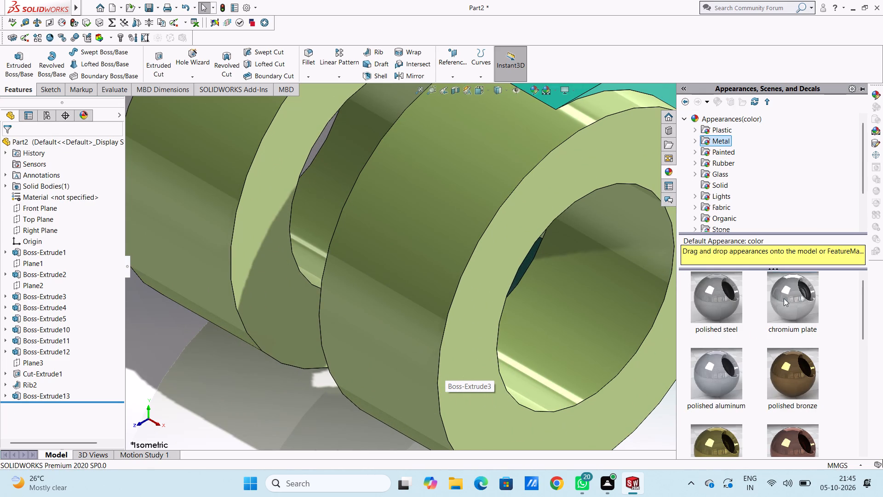
left_click_drag(784, 298, 591, 307)
left_click(590, 307)
Apply the chromium plate appearance to the far ring's bore face.
scroll(392, 272, "up", 5)
scroll(388, 217, "down", 4)
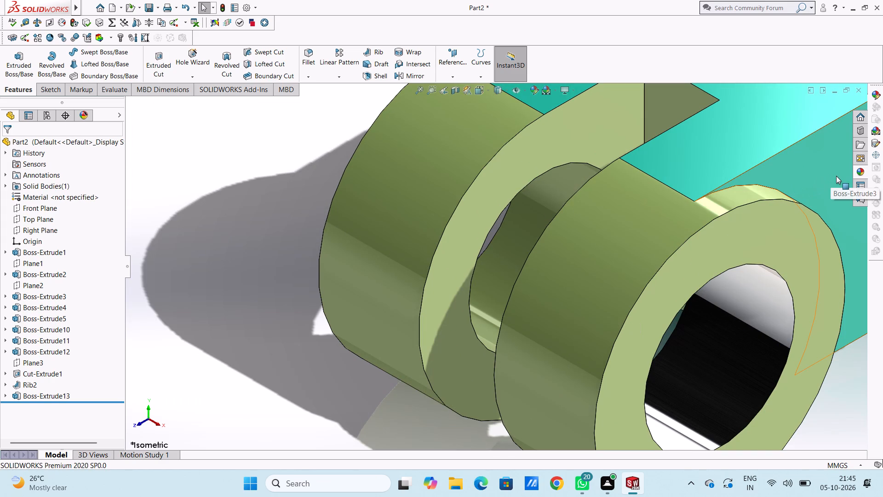
left_click(863, 171)
left_click_drag(808, 297, 523, 233)
left_click(521, 233)
Apply the chromium plate appearance to the end face of the slot between the two rings.
scroll(438, 273, "up", 6)
middle_click_drag(410, 251, 444, 260)
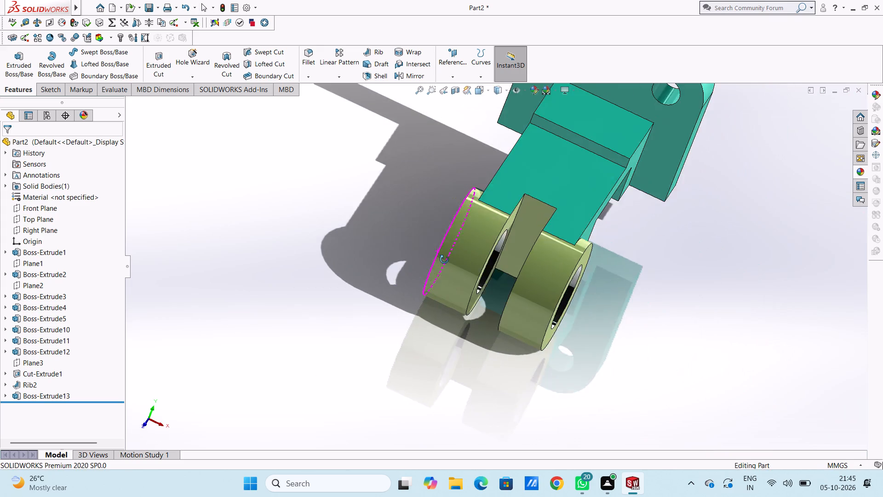
middle_click_drag(444, 260, 447, 233)
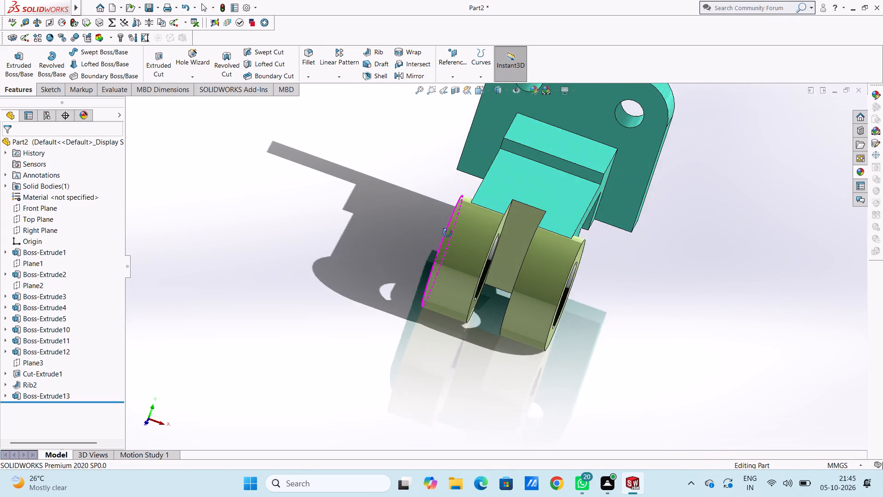
middle_click_drag(447, 233, 452, 233)
middle_click_drag(474, 235, 440, 223)
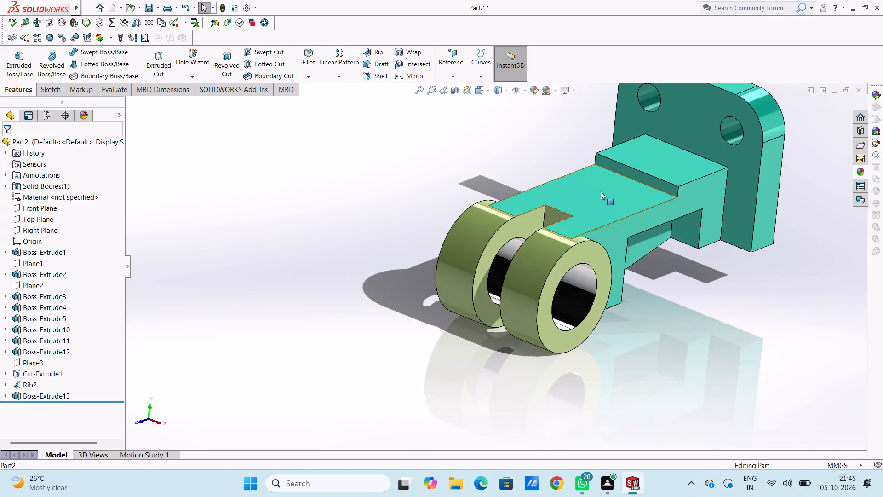
scroll(601, 191, "down", 4)
middle_click_drag(531, 235, 554, 246)
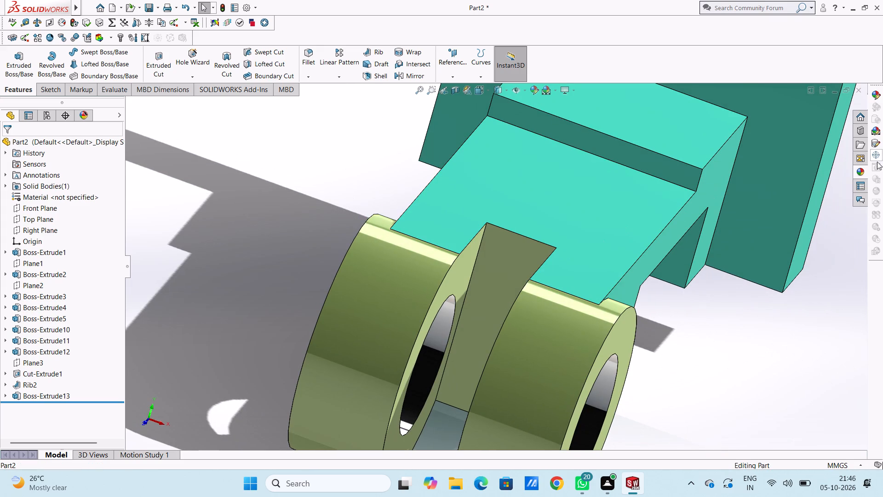
left_click(857, 172)
left_click_drag(791, 294, 631, 282)
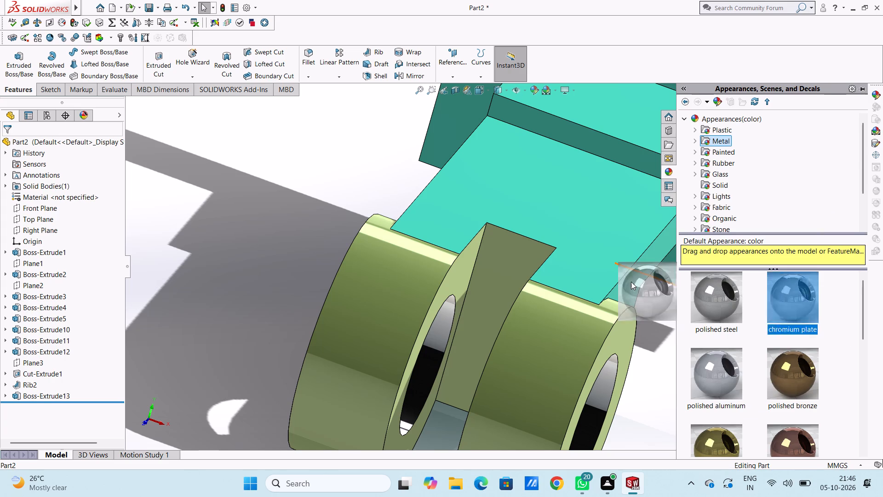
left_click_drag(631, 282, 517, 268)
left_click(516, 267)
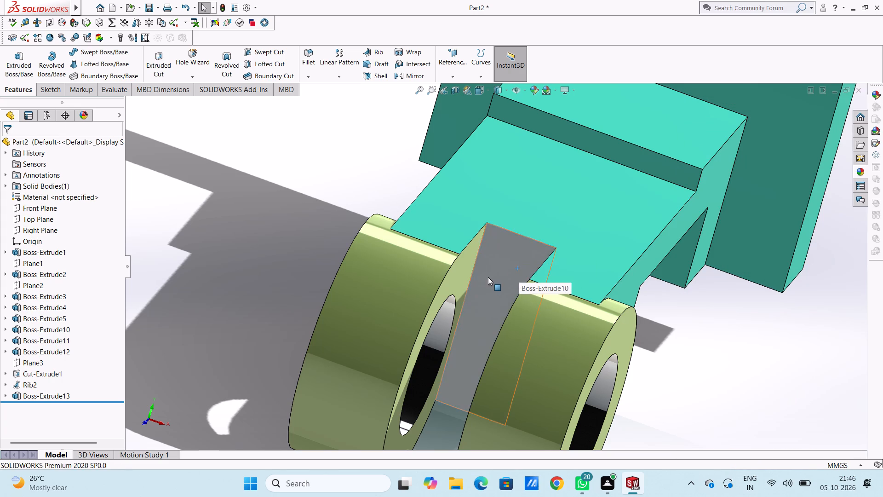
middle_click_drag(458, 281, 444, 279)
scroll(443, 279, "up", 4)
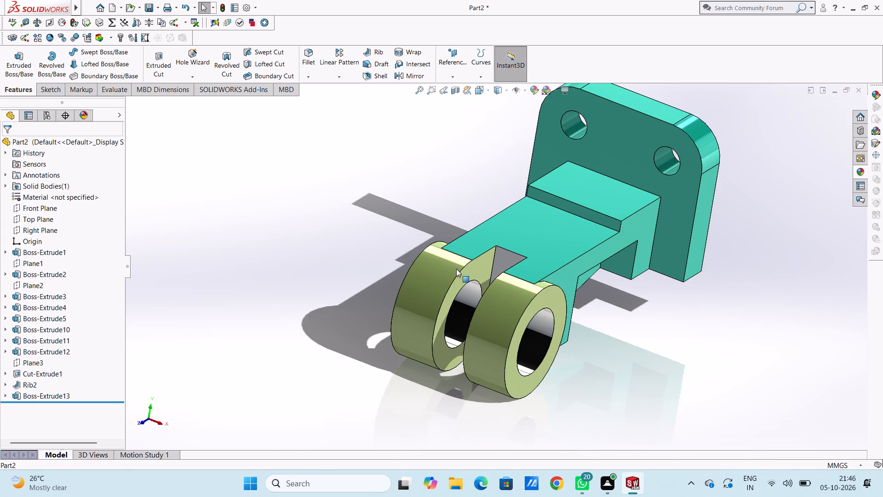
scroll(460, 269, "down", 5)
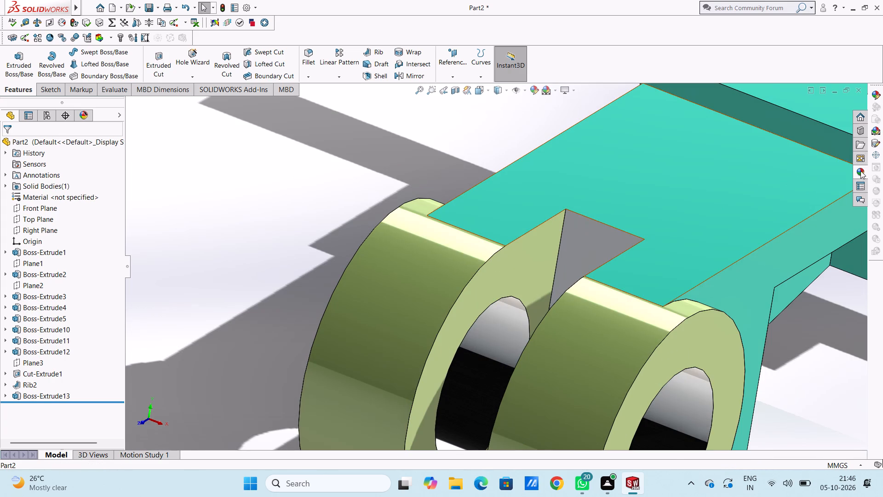
Apply the chromium plate appearance to the far ring's side face that faces the slot.
left_click(860, 171)
left_click_drag(798, 291, 545, 262)
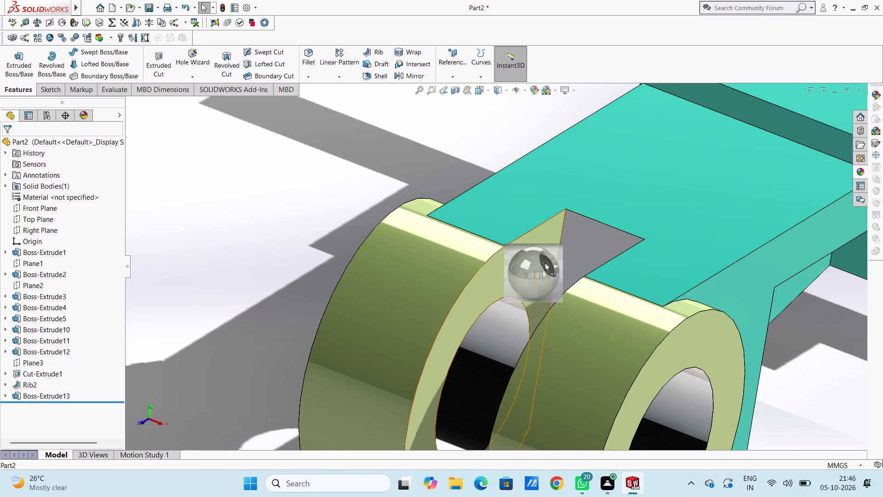
left_click_drag(545, 262, 542, 263)
left_click(542, 263)
scroll(527, 244, "up", 4)
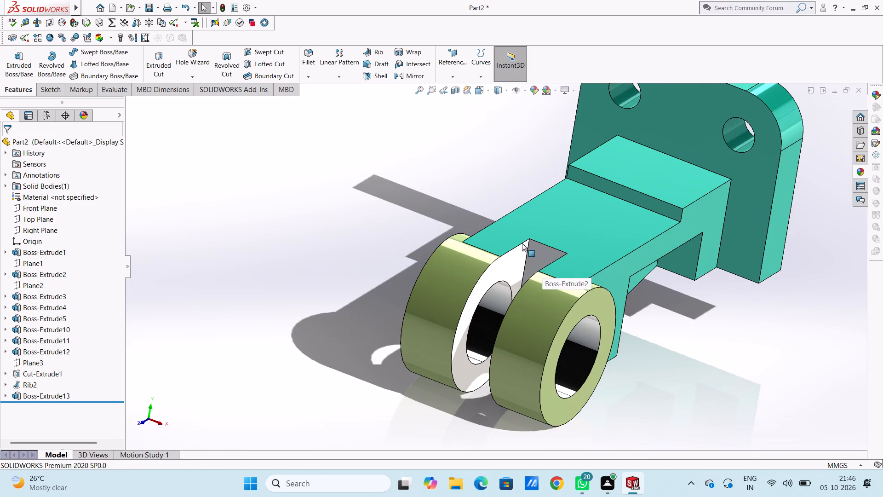
Apply the chromium plate appearance to the near ring's side face that faces the slot.
middle_click_drag(526, 243, 581, 295)
scroll(565, 286, "down", 5)
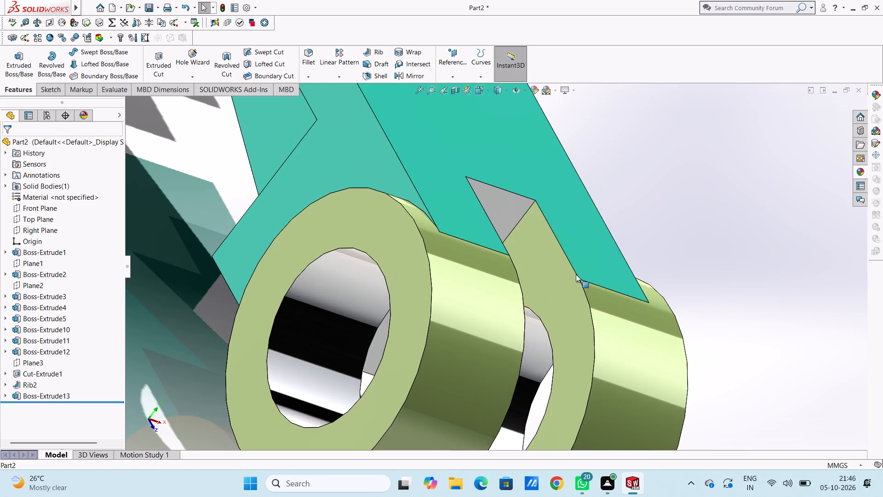
left_click(861, 171)
left_click_drag(805, 295, 703, 301)
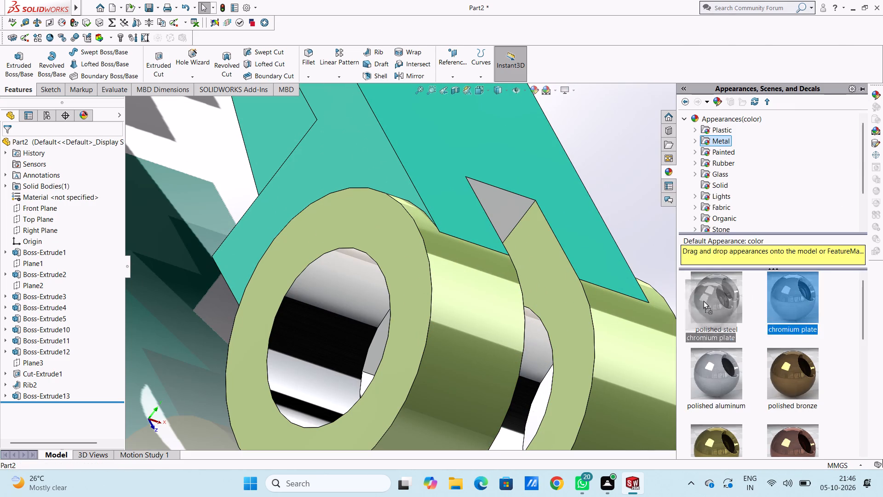
left_click_drag(703, 301, 557, 258)
left_click(557, 258)
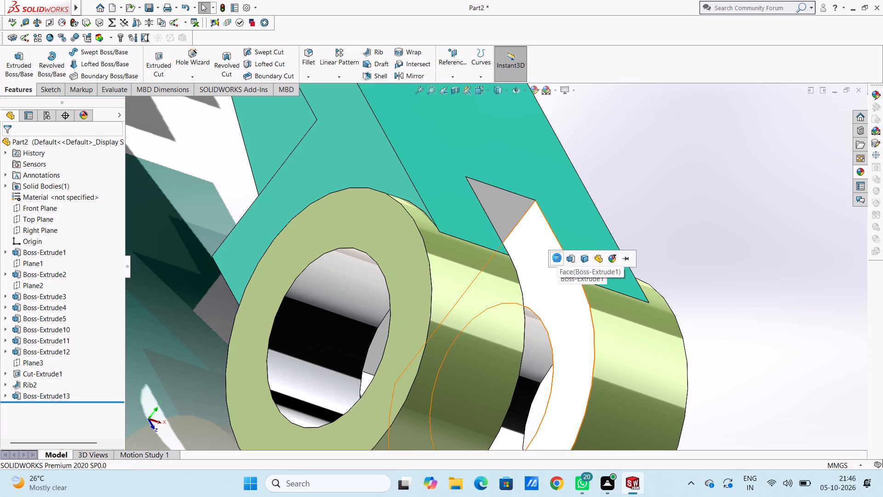
Apply the chromium plate appearance to the bore face of the end plate's hole on the far ring's side.
scroll(738, 254, "up", 4)
middle_click_drag(733, 272, 665, 192)
scroll(607, 244, "up", 4)
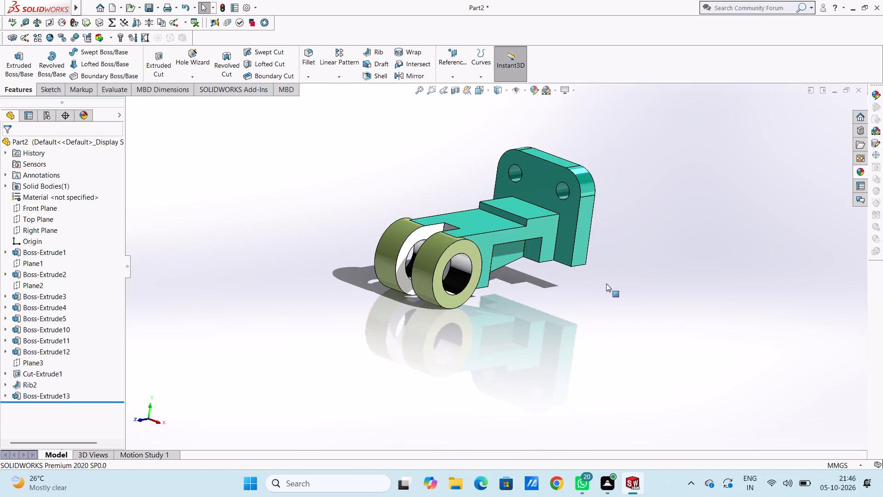
middle_click_drag(608, 318, 638, 357)
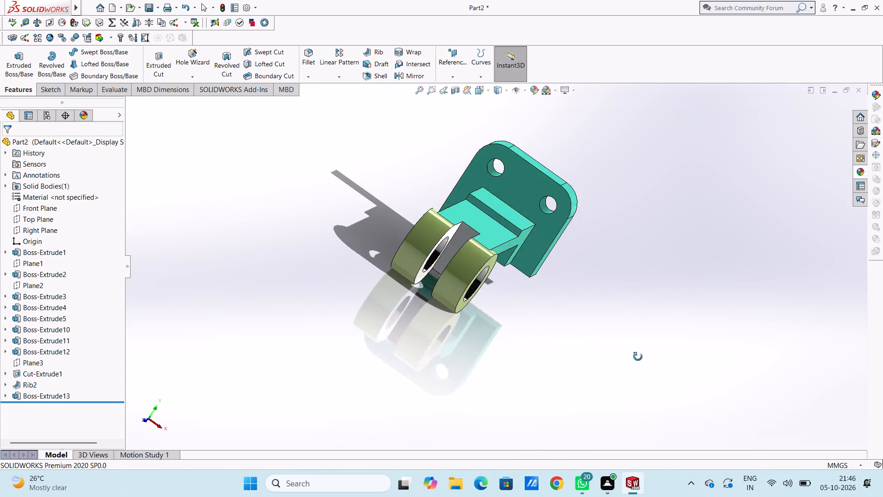
middle_click_drag(638, 357, 593, 317)
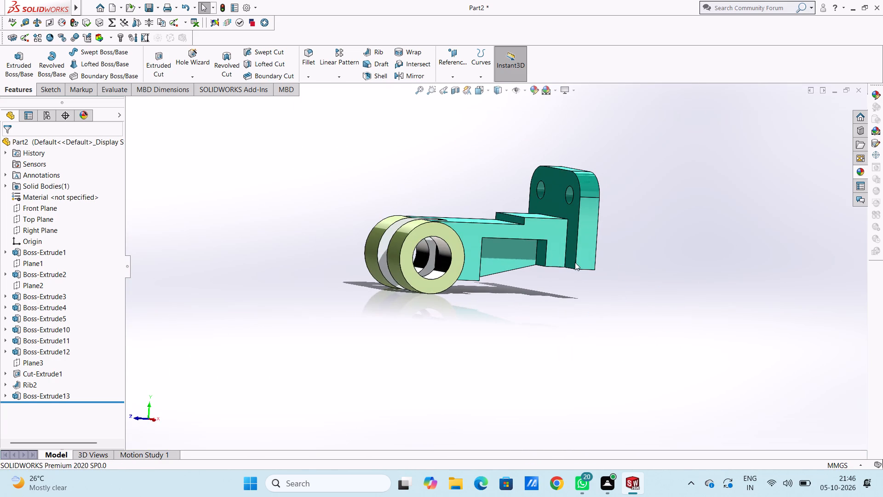
scroll(554, 203, "down", 5)
middle_click_drag(563, 212, 586, 240)
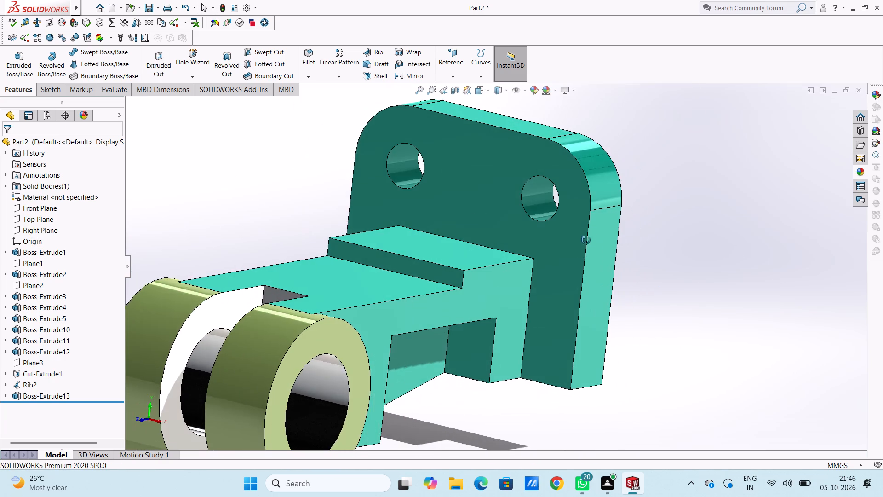
middle_click_drag(586, 240, 585, 241)
scroll(495, 146, "up", 3)
scroll(468, 157, "down", 5)
scroll(433, 320, "down", 3)
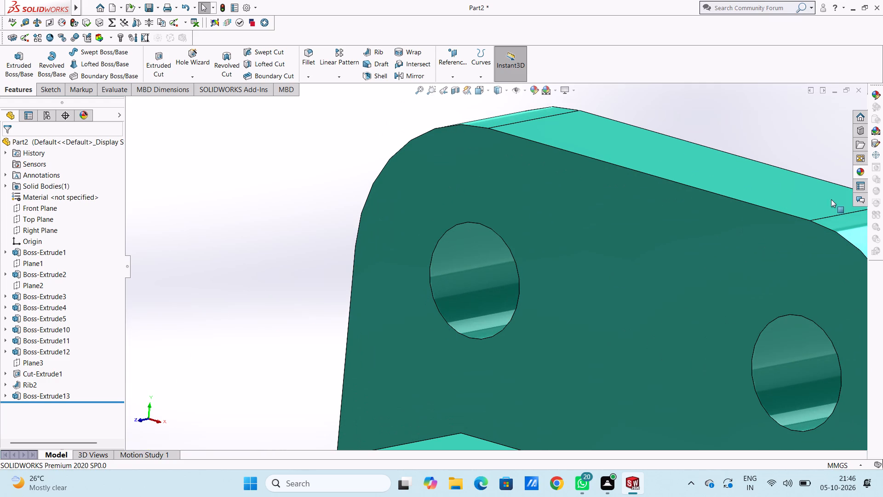
left_click(861, 170)
left_click_drag(797, 295, 509, 243)
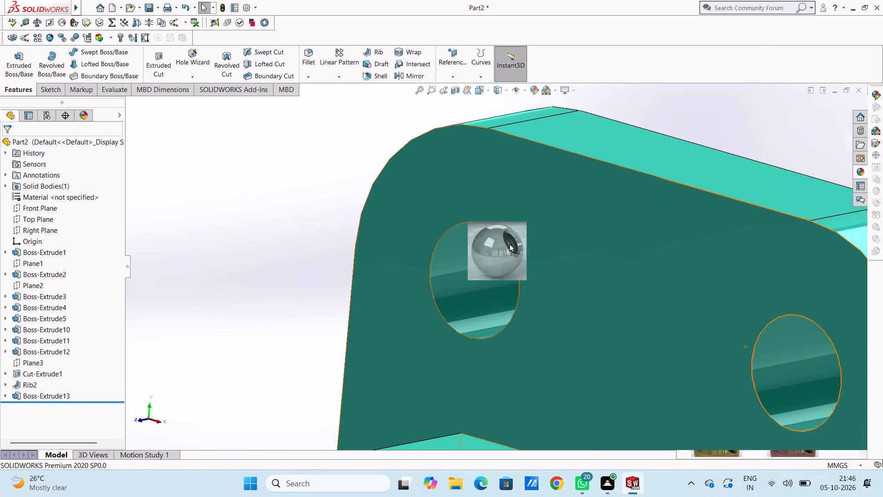
left_click_drag(509, 243, 491, 266)
left_click(491, 266)
Apply the chromium plate appearance to the bore face of the end plate's other hole.
scroll(496, 289, "up", 3)
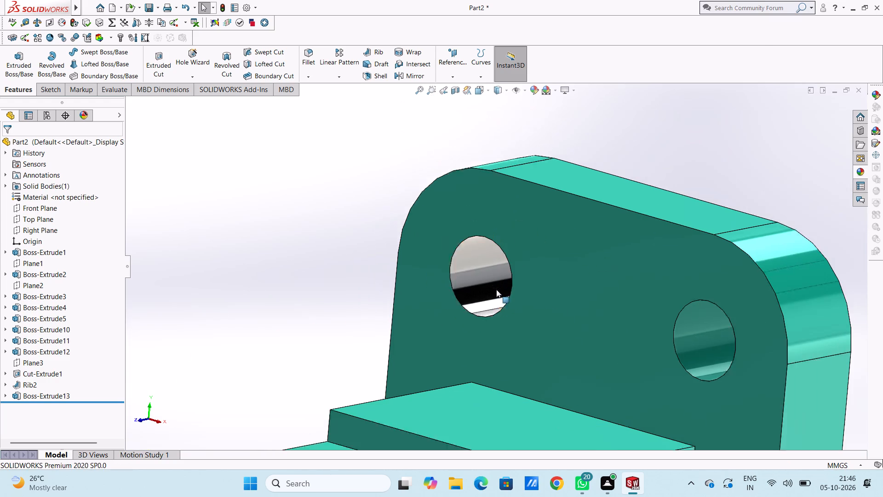
scroll(496, 289, "up", 1)
scroll(603, 374, "up", 3)
scroll(570, 306, "down", 2)
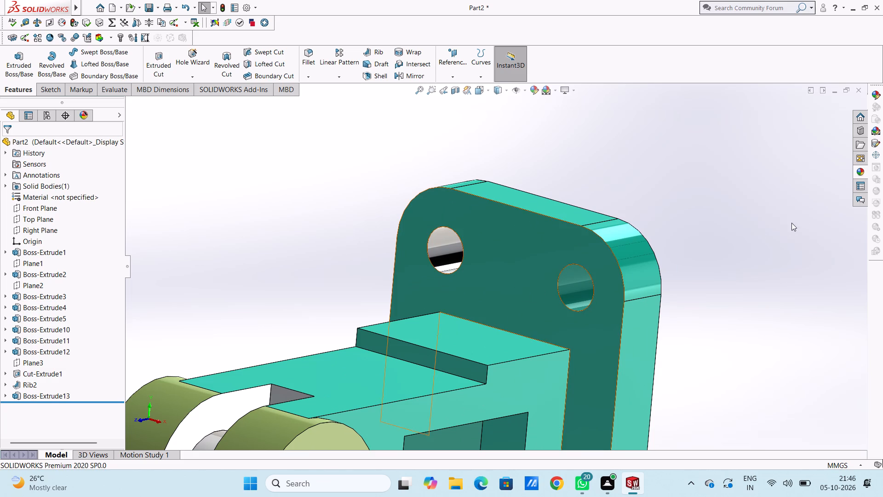
left_click(858, 170)
left_click_drag(789, 308, 722, 319)
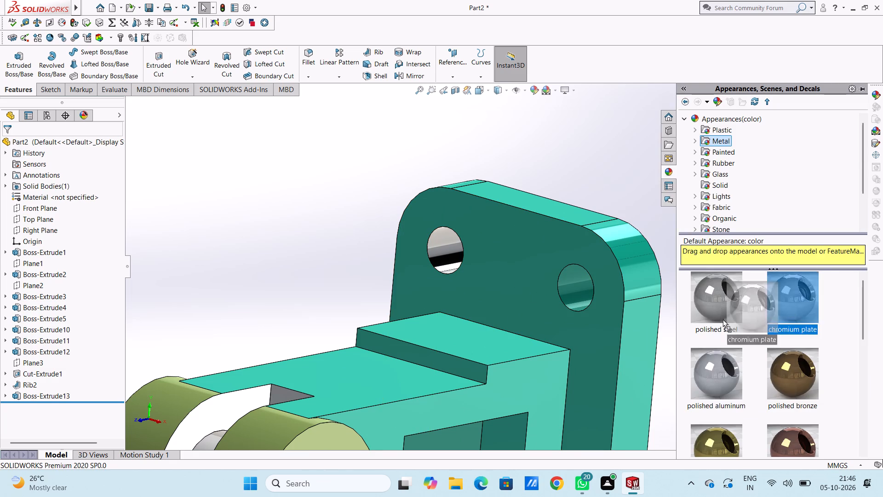
left_click_drag(722, 319, 573, 299)
left_click(573, 299)
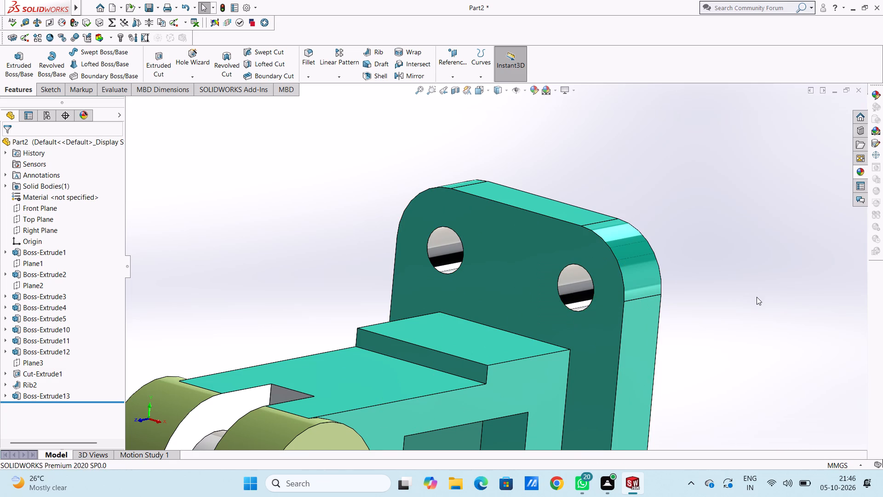
left_click(757, 297)
Create a reference plane offset 9 mm from the Right Plane, with the offset direction flipped toward the middle of the part.
scroll(733, 301, "up", 3)
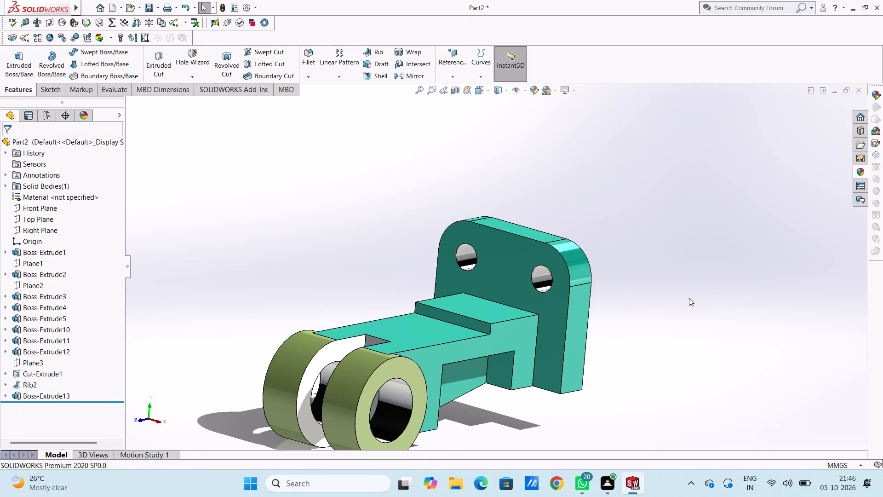
scroll(688, 298, "up", 2)
middle_click_drag(688, 306, 693, 314)
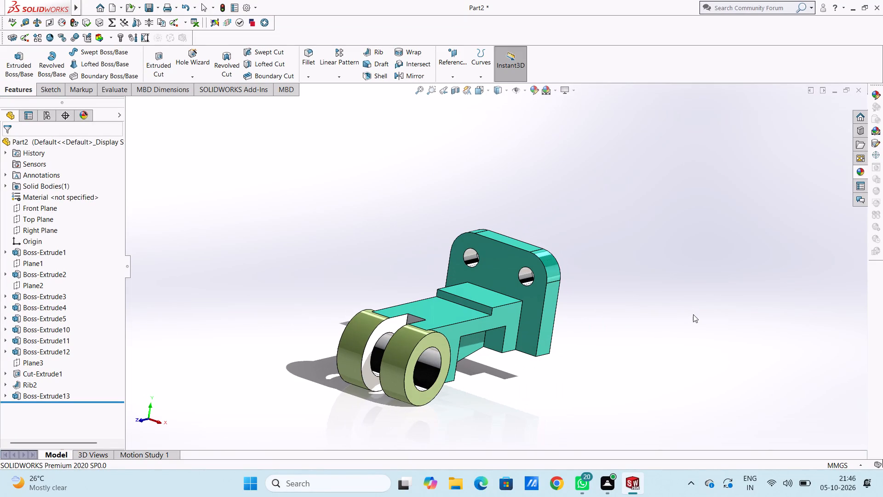
key("Escape")
key("ctrl+5")
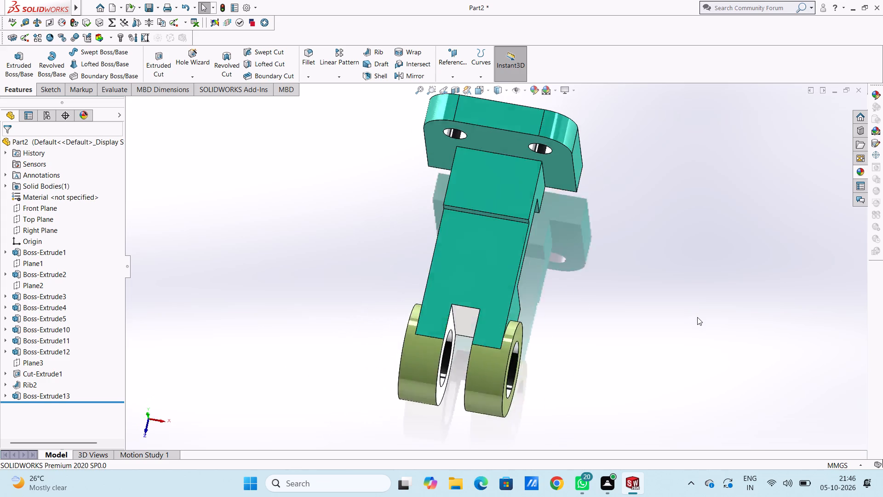
scroll(697, 317, "up", 3)
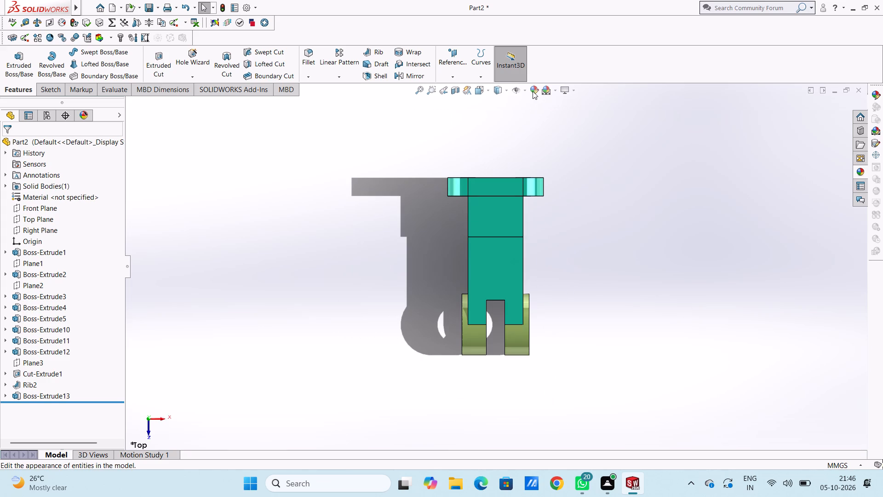
left_click(444, 61)
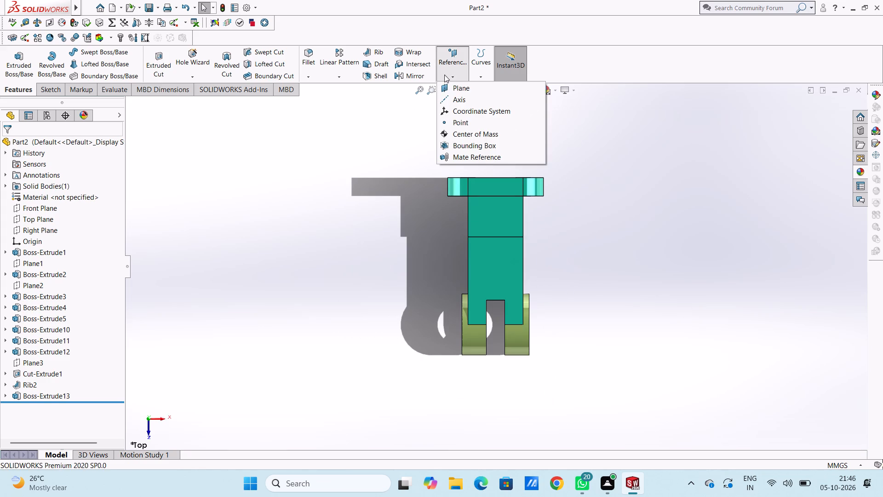
left_click(447, 85)
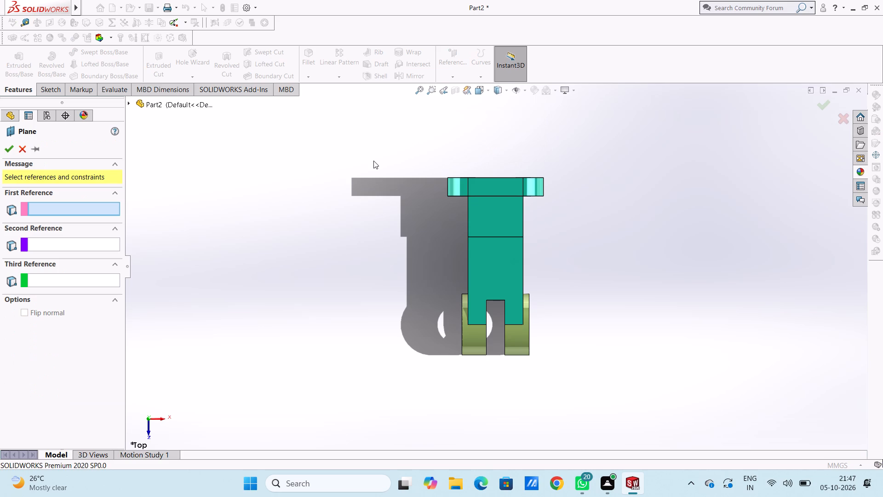
left_click(193, 103)
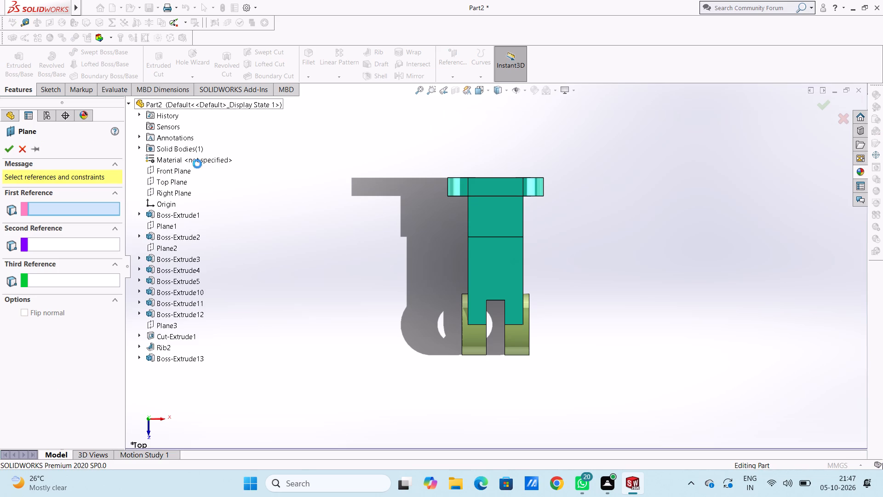
left_click(174, 192)
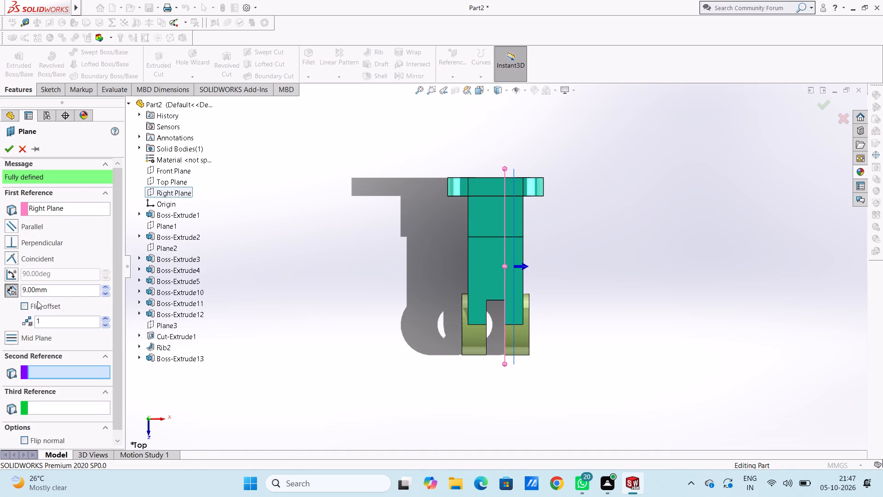
left_click(23, 303)
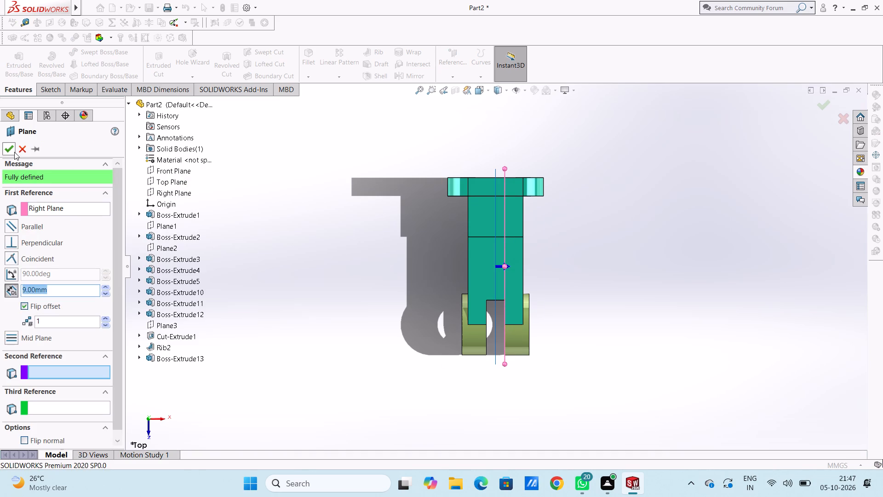
left_click(12, 148)
left_click(317, 324)
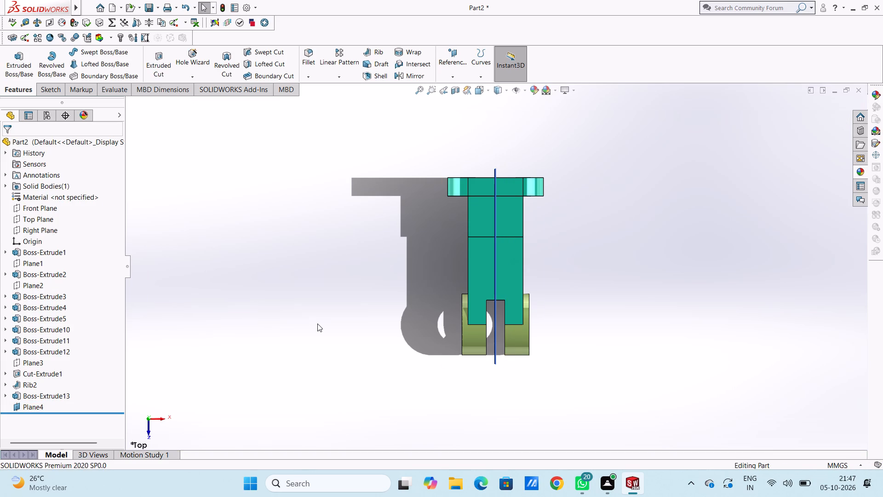
On the new plane, sketch a 45° line about 56.57 mm long from the raised step's upper corner to the end plate's top front corner.
key("ctrl+4")
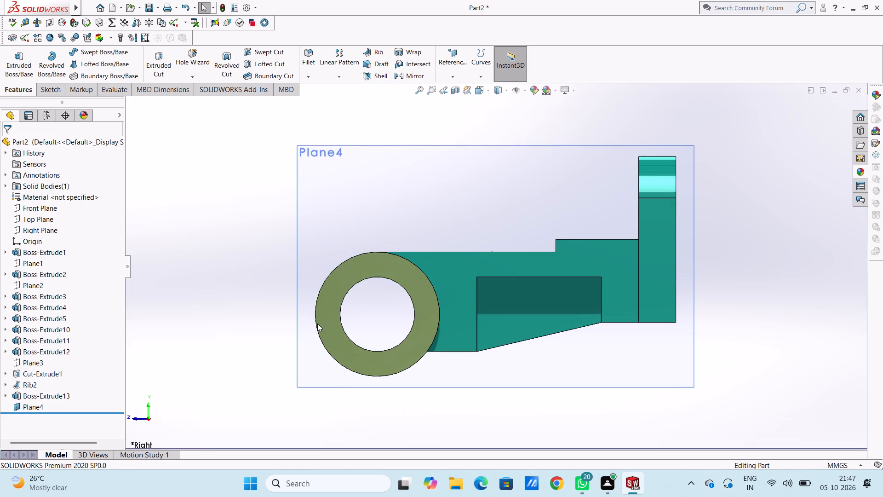
left_click(372, 189)
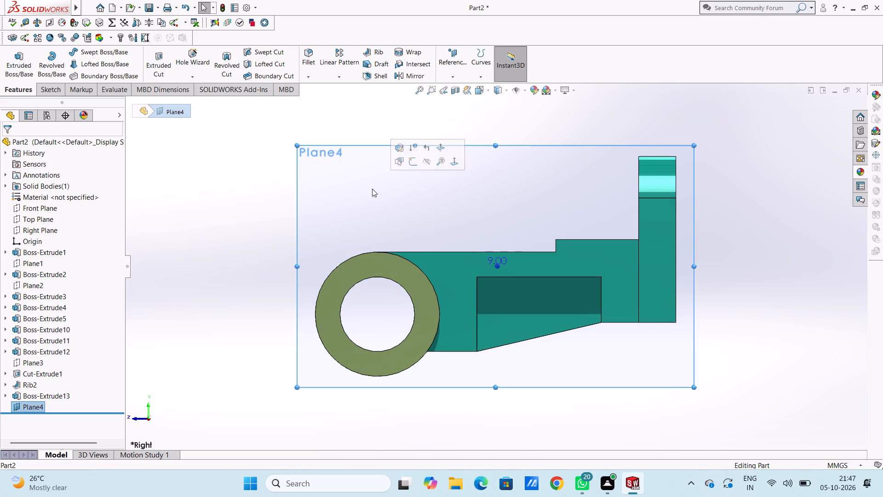
left_click(412, 163)
left_click(383, 126)
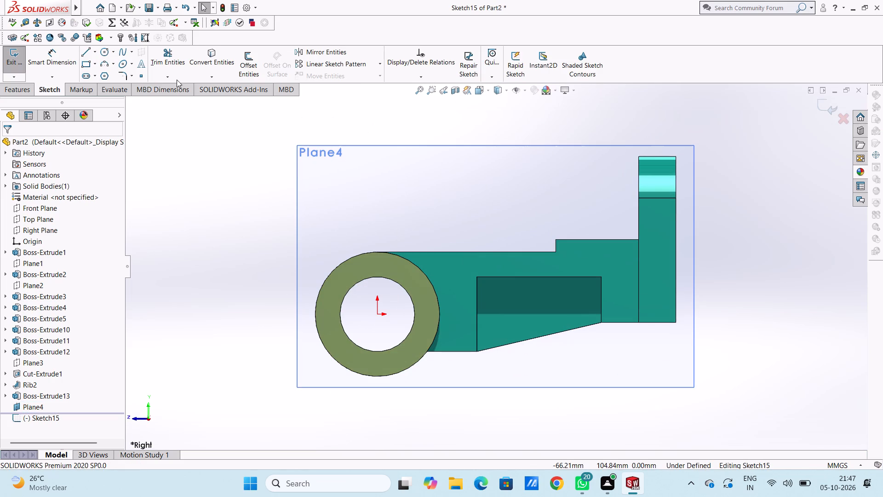
left_click(83, 52)
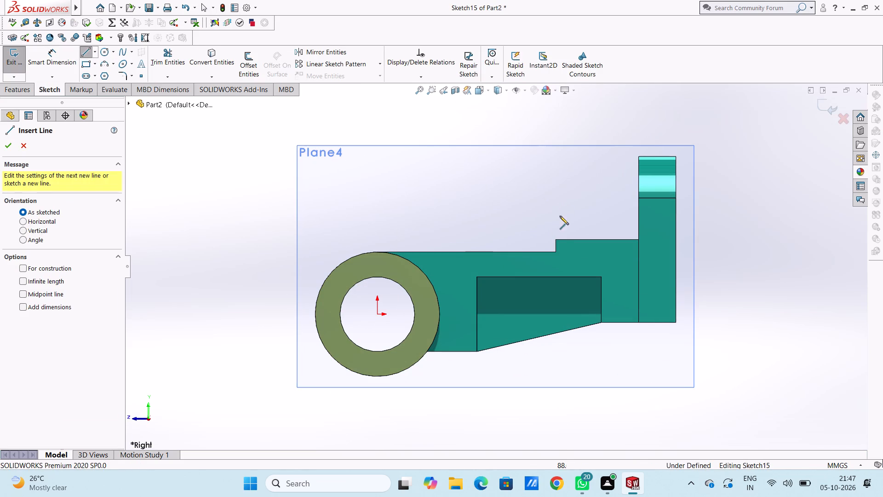
left_click(555, 239)
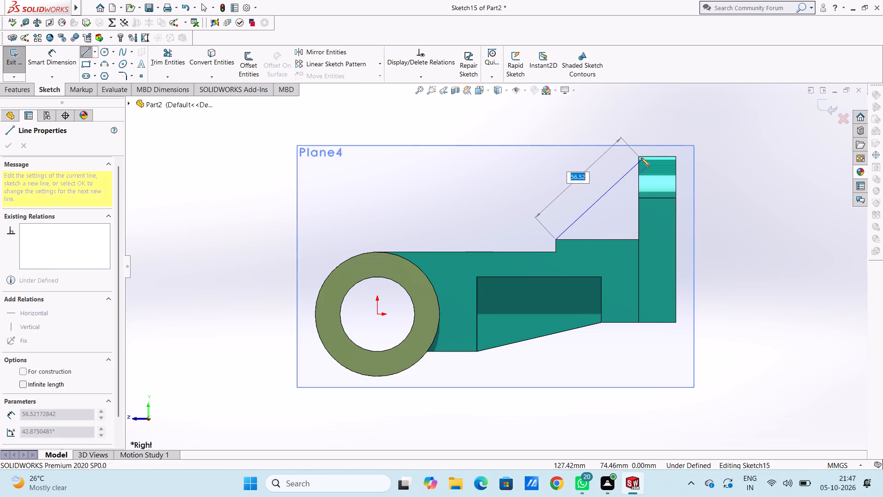
left_click(638, 156)
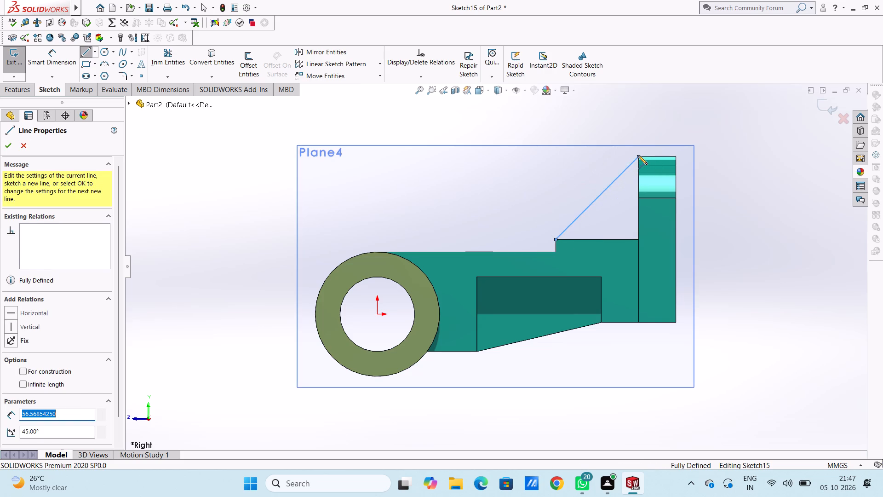
key("Escape")
key("Escape")
Create a 12 mm thick rib from the 45° sketch line, between the raised step and the end plate, thickened on both sides.
scroll(326, 183, "up", 3)
middle_click_drag(293, 196, 334, 238)
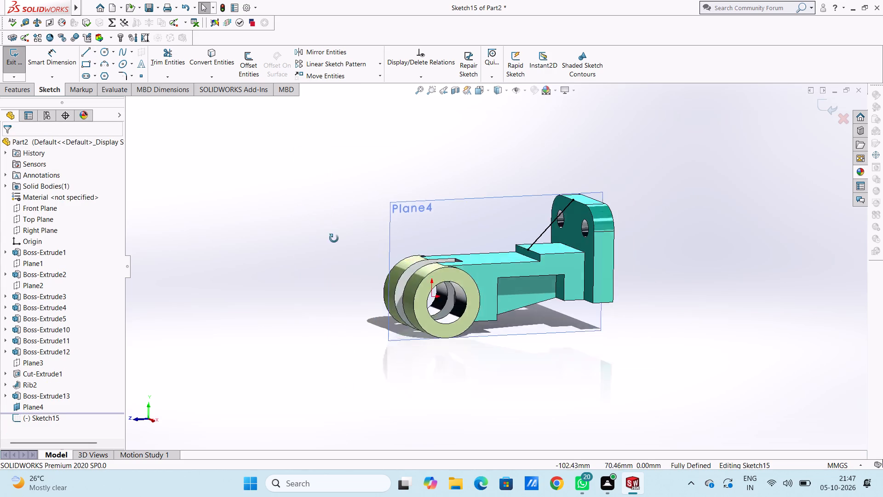
middle_click_drag(334, 238, 338, 243)
scroll(555, 214, "down", 2)
middle_click_drag(717, 194, 708, 187)
scroll(594, 210, "down", 1)
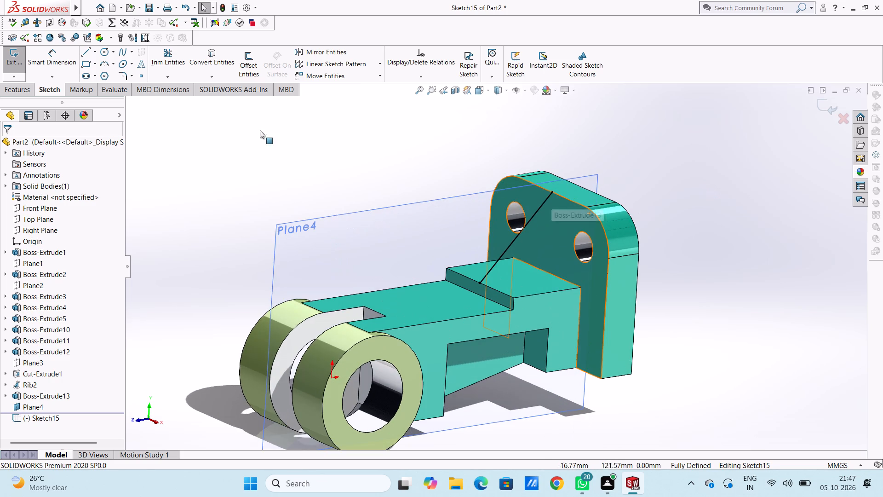
left_click(28, 89)
left_click(367, 50)
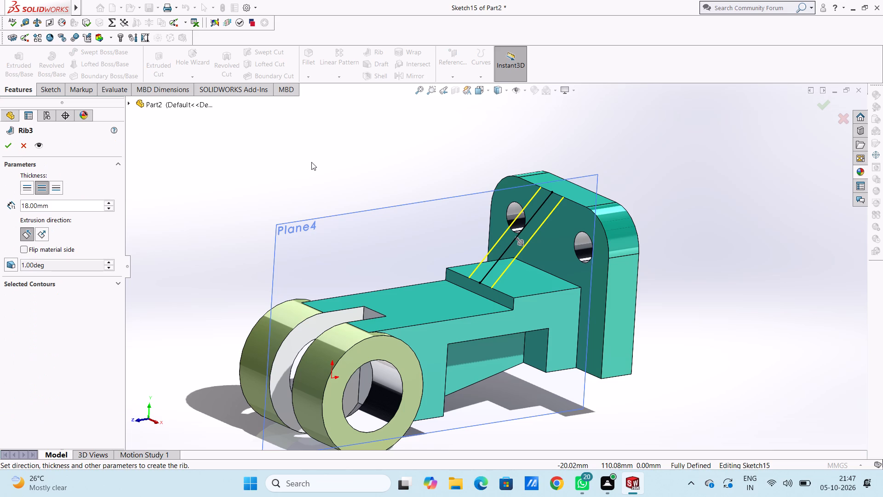
double_click(63, 208)
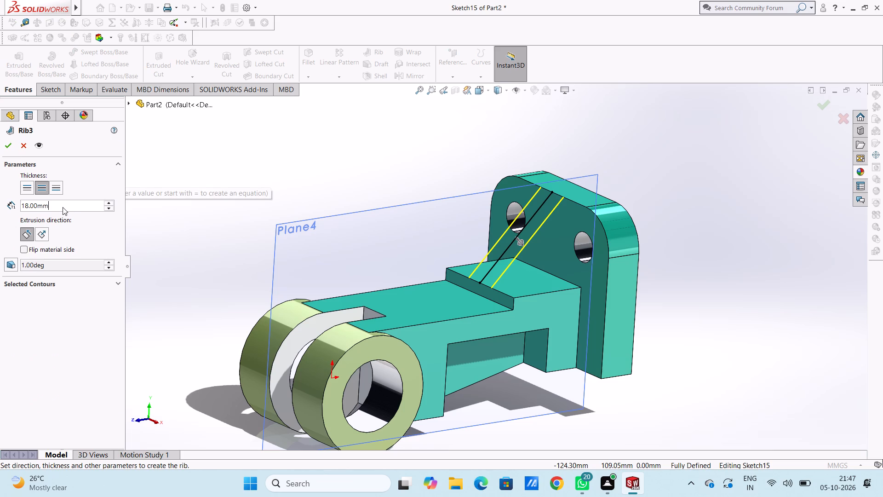
type("12")
key("Return")
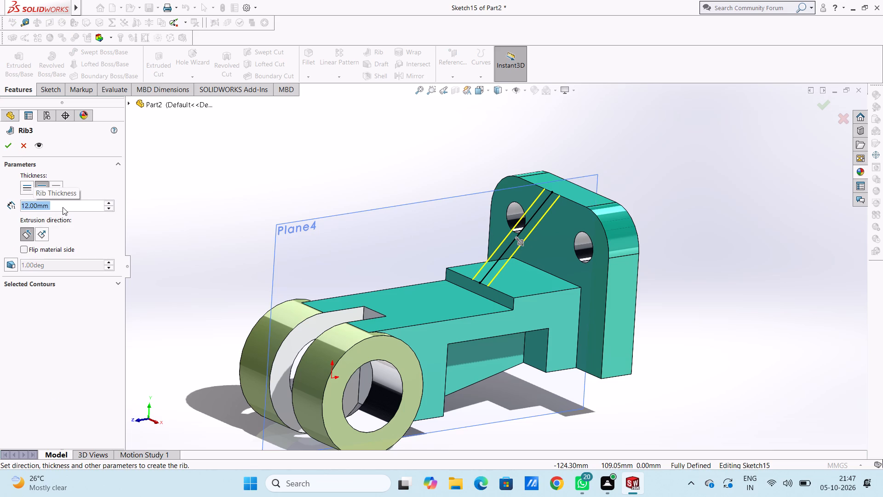
left_click(5, 146)
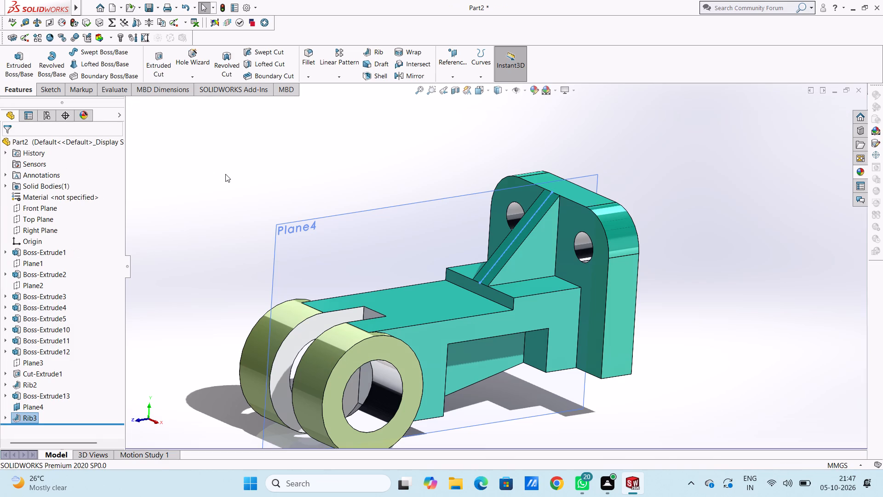
left_click(225, 174)
Hide the reference plane Plane4 used for the new rib's sketch.
scroll(227, 188, "up", 4)
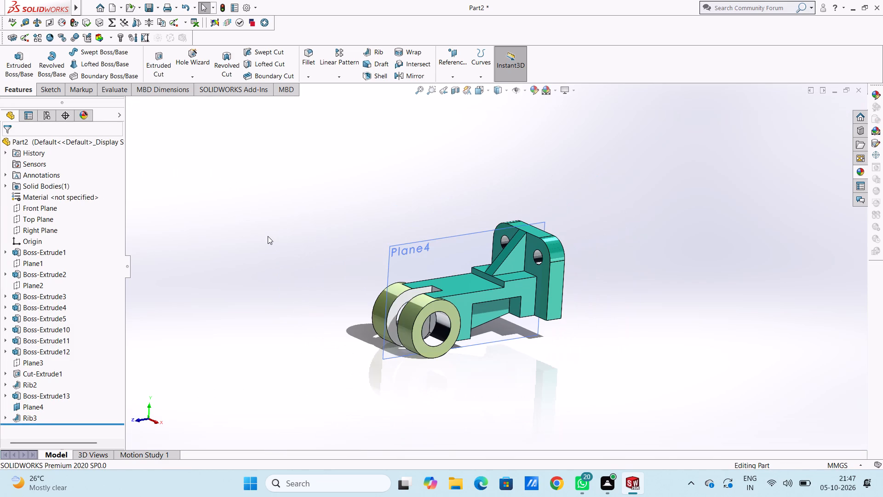
scroll(59, 378, "down", 5)
scroll(47, 382, "up", 4)
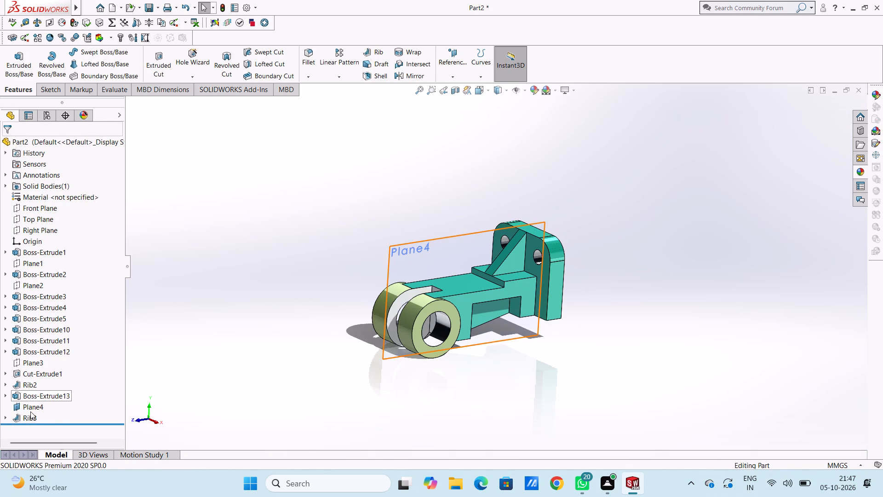
left_click(38, 403)
left_click(60, 388)
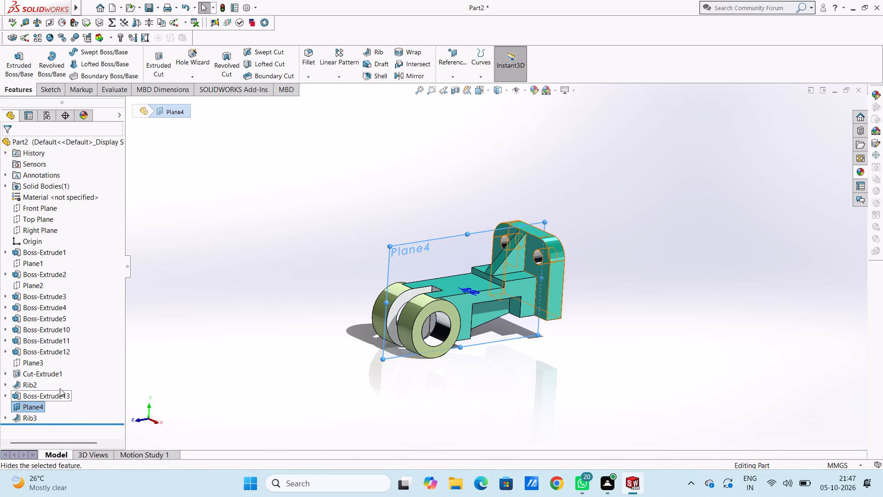
left_click(171, 373)
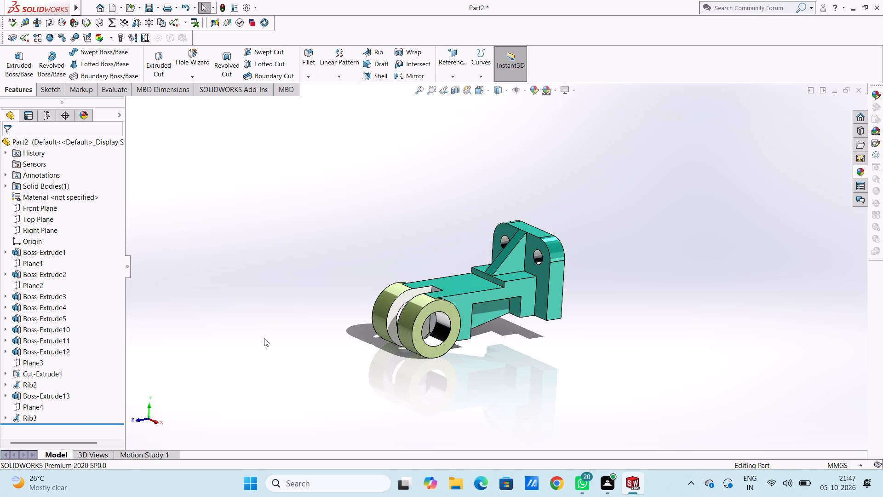
Inspect the part with its new rib from several angles and return it to the isometric view.
middle_click_drag(283, 333, 285, 329)
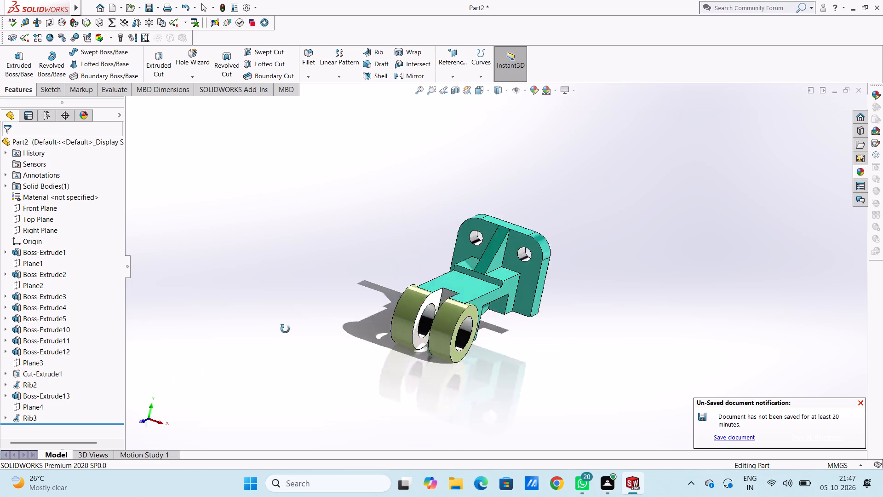
middle_click_drag(285, 329, 280, 298)
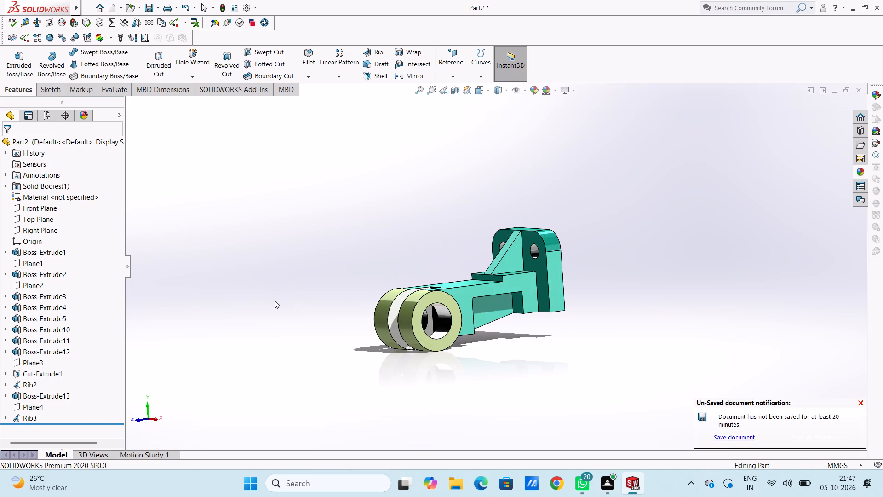
key("ctrl+7")
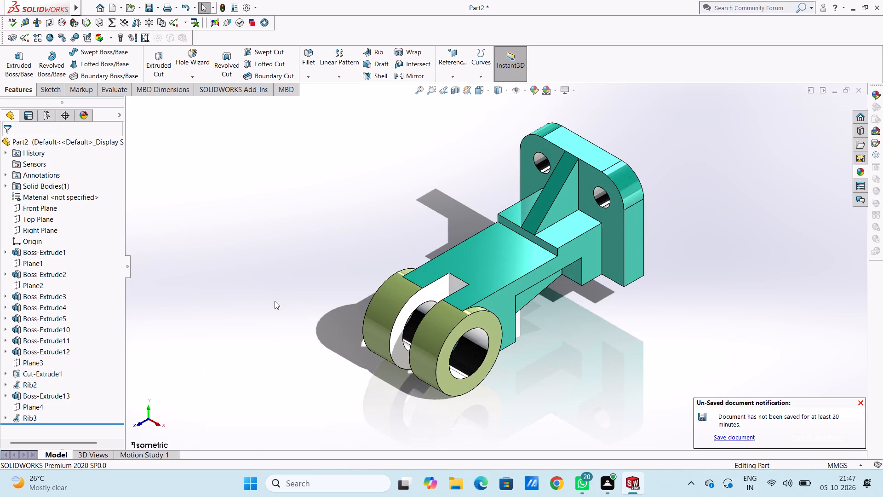
scroll(275, 301, "up", 2)
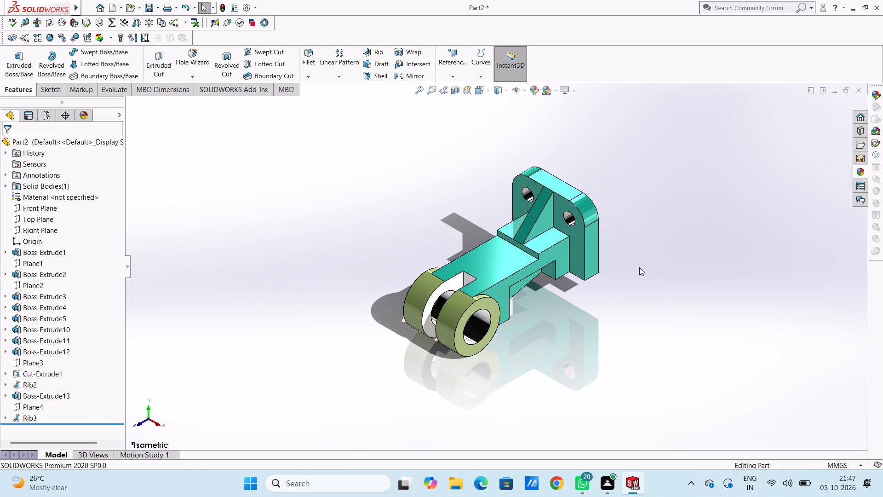
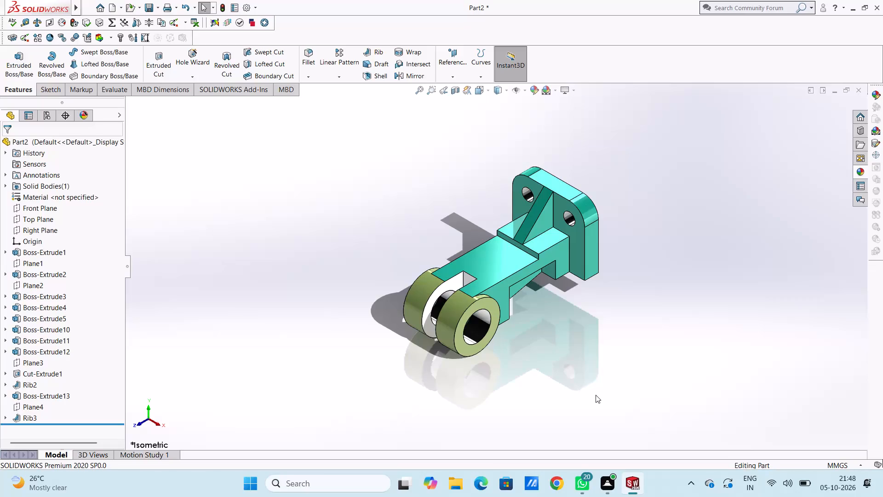
Save the part in the Documents folder as "l bracket clevis arm with gusset 80mm flange".
key("ctrl+s")
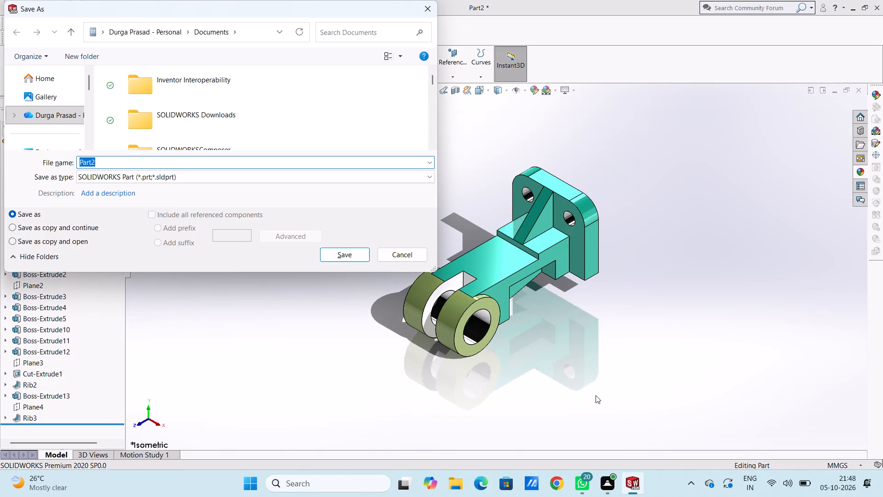
type("l ba")
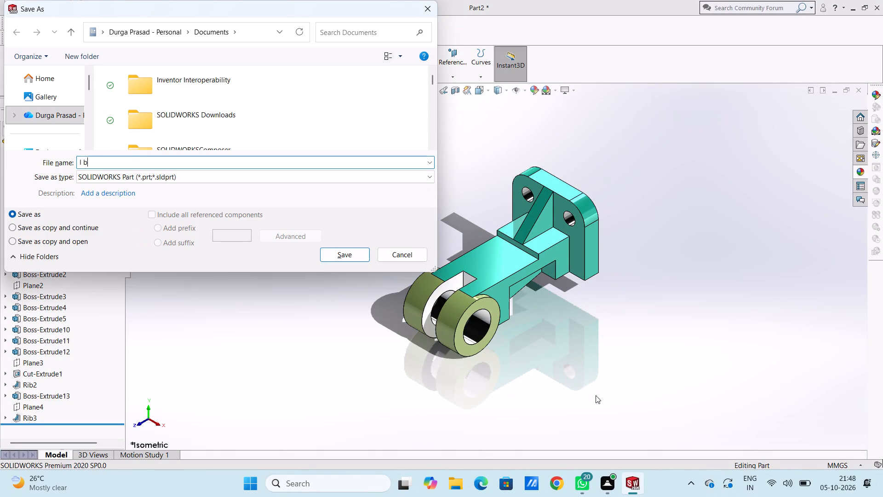
key("BackSpace")
type("racket")
key("space")
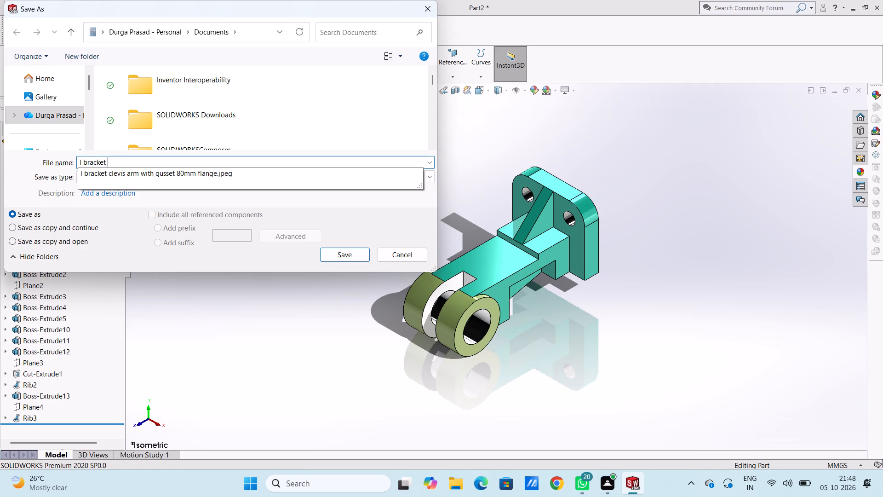
type("cleb")
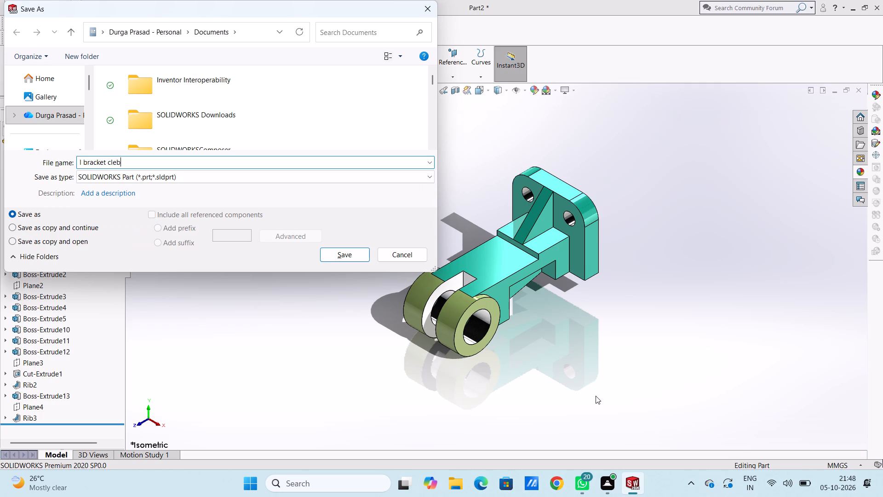
key("BackSpace")
type("vi")
type("ss")
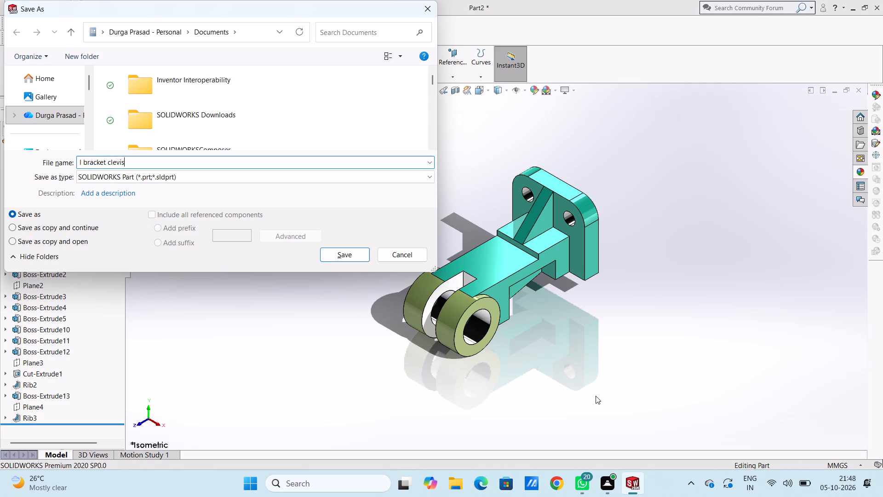
key("BackSpace")
key("space")
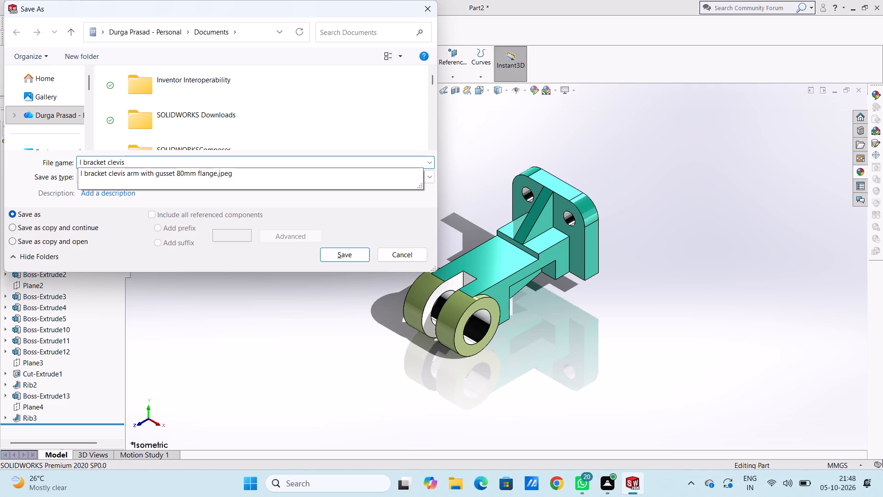
type("ar")
type("m")
key("space")
type("with")
key("space")
type("gusse")
type("t")
key("space")
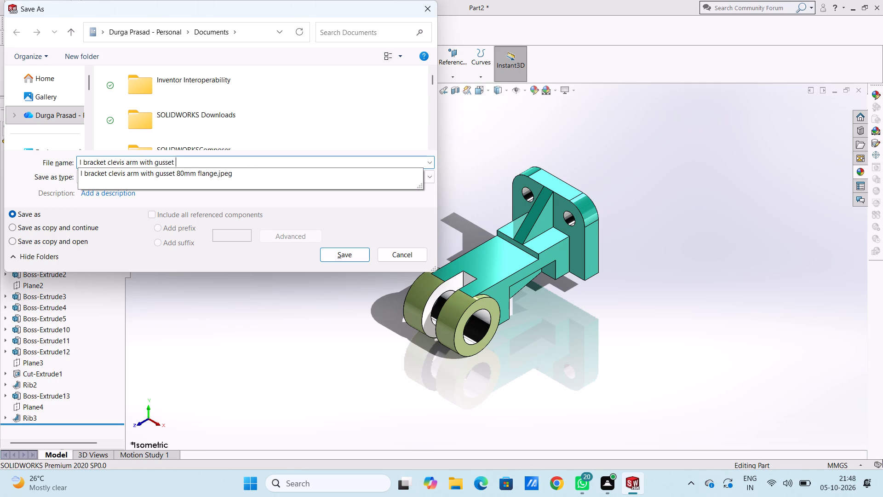
key("8")
key("0")
type("mm")
key("space")
type("flange")
key("space")
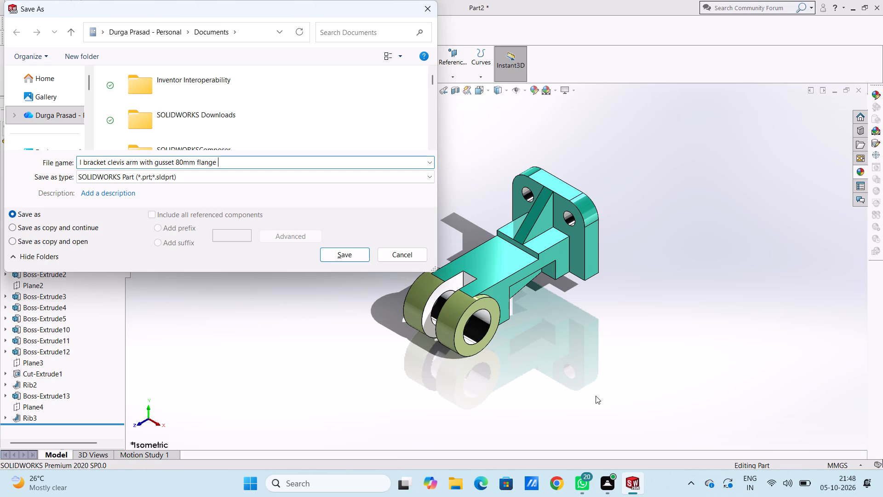
key("BackSpace")
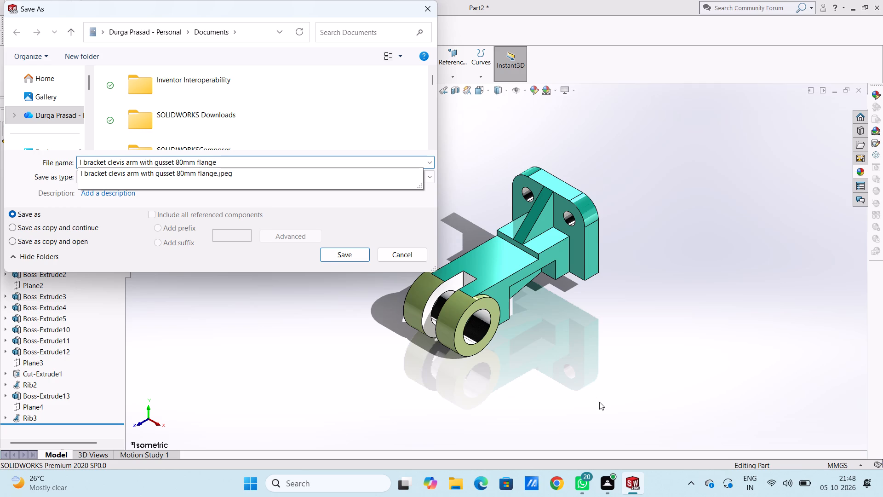
left_click(343, 253)
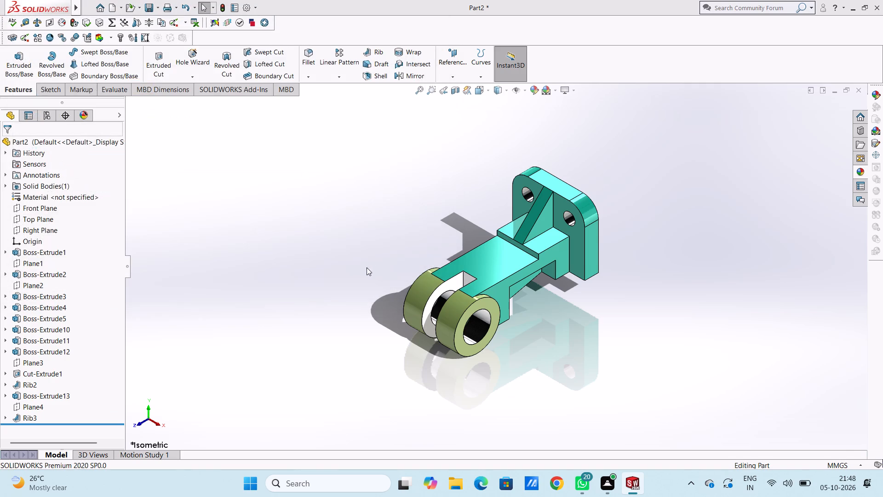
left_click(373, 253)
left_click_drag(348, 227, 343, 225)
Save a copy of the part as an Adobe PDF in the Documents folder, keeping the same file name.
left_click(157, 9)
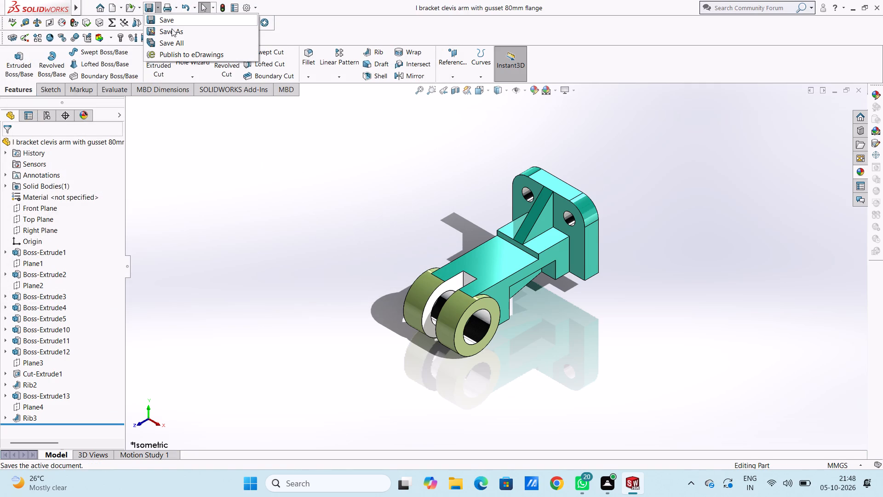
left_click(186, 28)
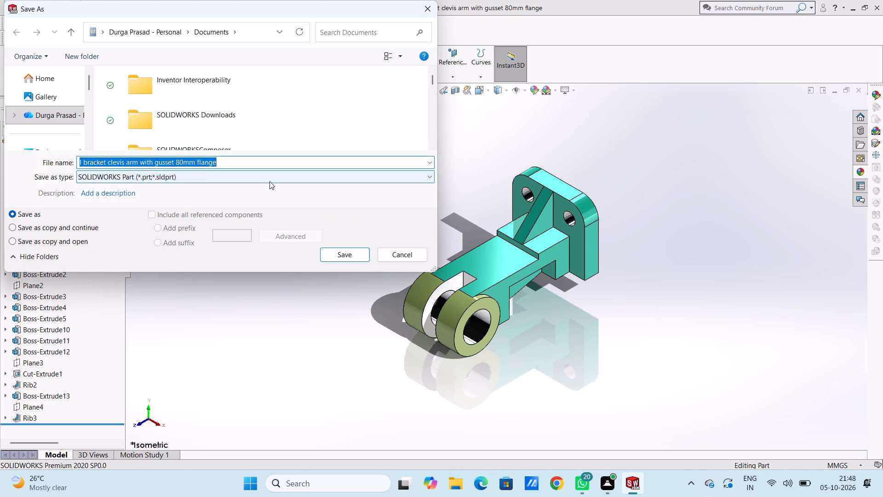
left_click(269, 181)
left_click(241, 253)
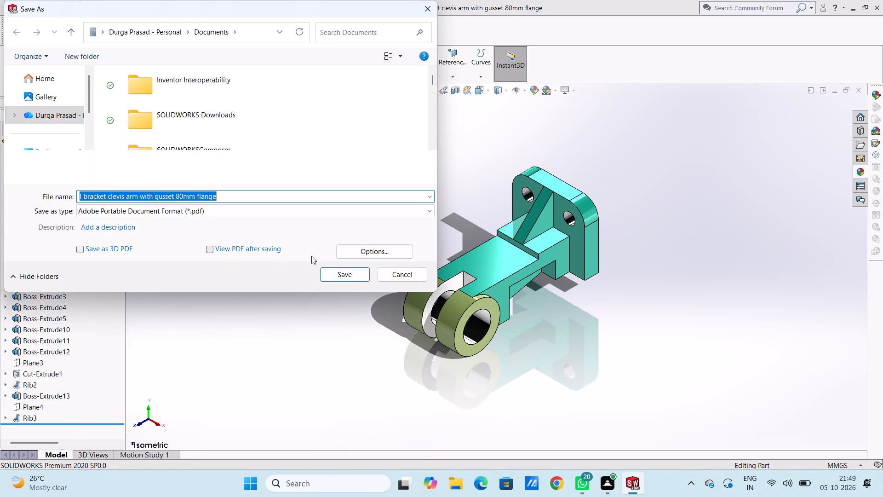
left_click(332, 273)
middle_click_drag(371, 237, 384, 232)
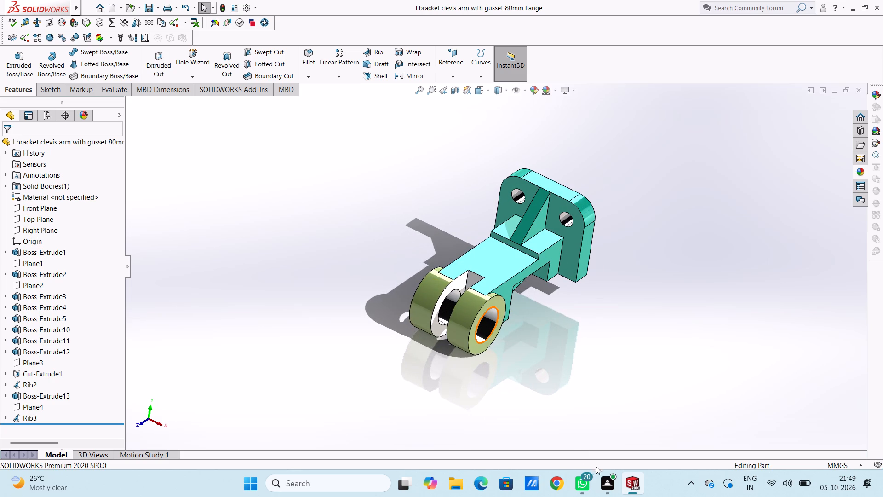